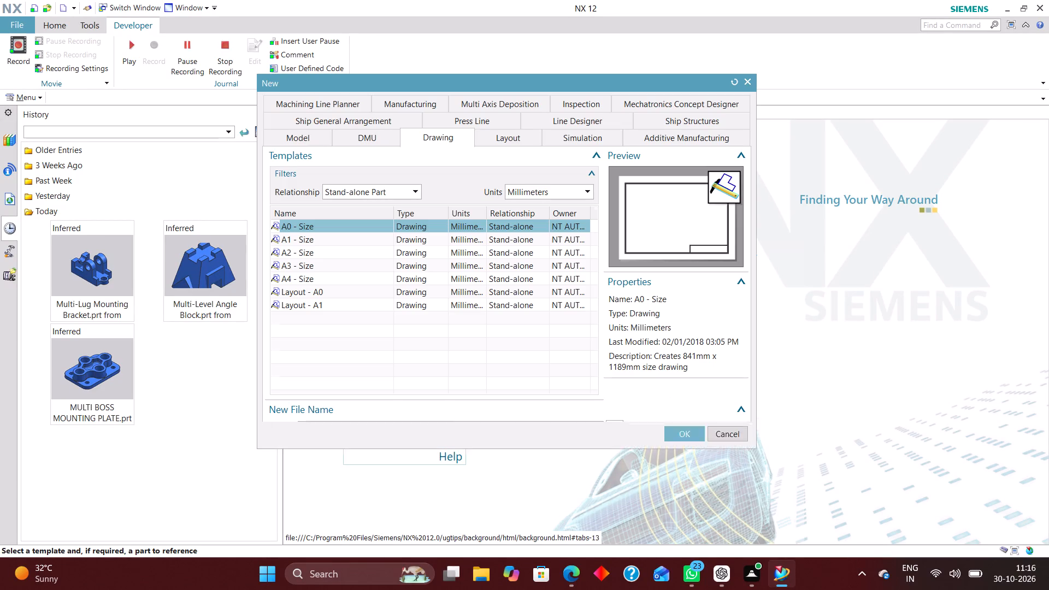
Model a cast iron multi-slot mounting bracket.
Create a new millimetre Model part, saved in the Desktop folder Mechanical Components\Multi-Slot Mounting Bracket.
{"action": "left_click", "coordinate": [299, 141]}
{"action": "scroll", "coordinate": [451, 337], "scroll_direction": "down", "scroll_amount": 2}
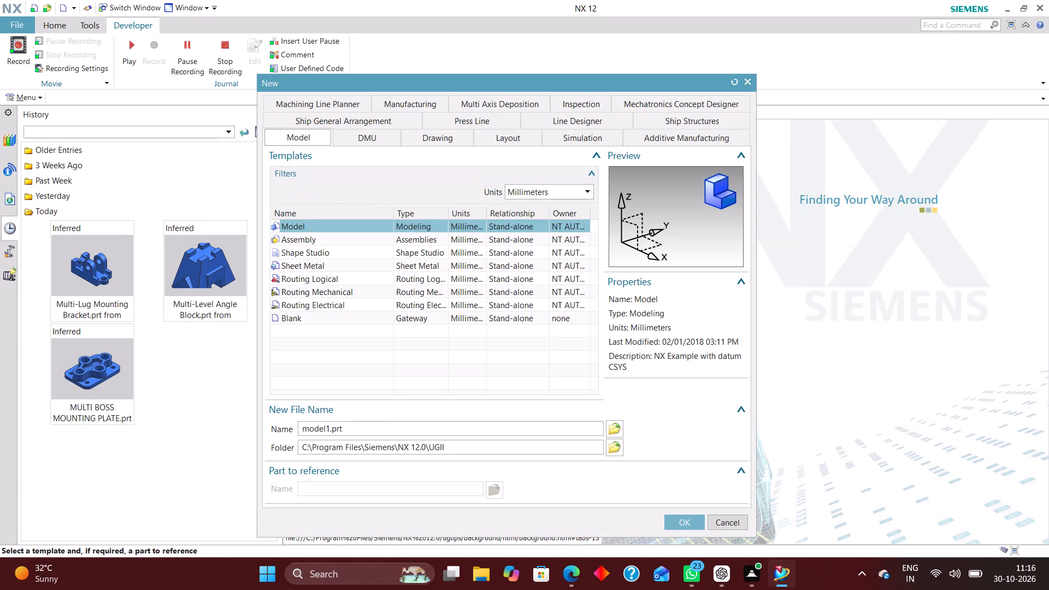
{"action": "scroll", "coordinate": [450, 338], "scroll_direction": "down", "scroll_amount": 1}
{"action": "left_click", "coordinate": [616, 444]}
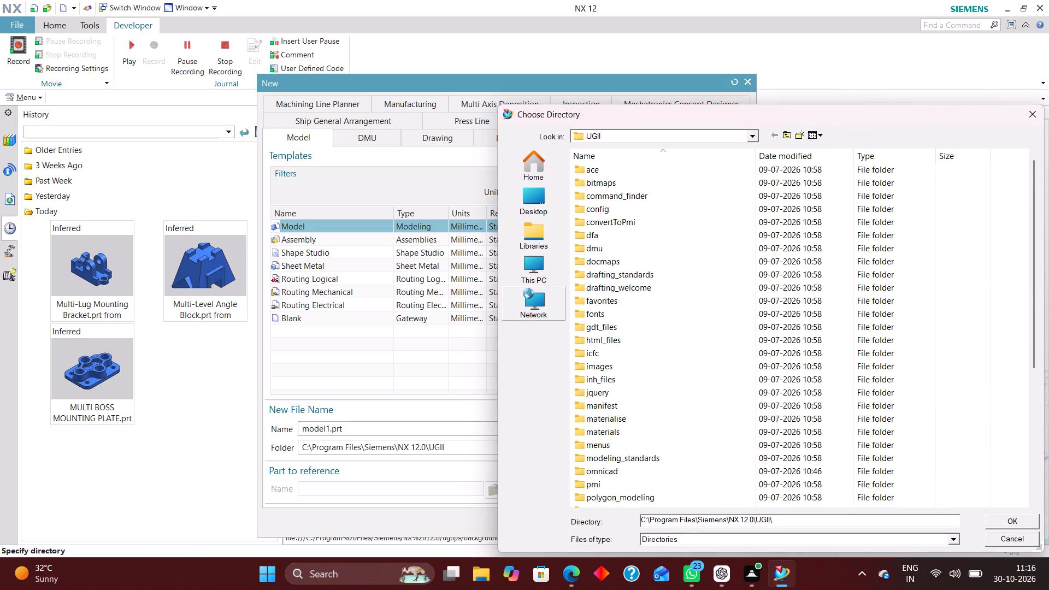
{"action": "left_click", "coordinate": [531, 203]}
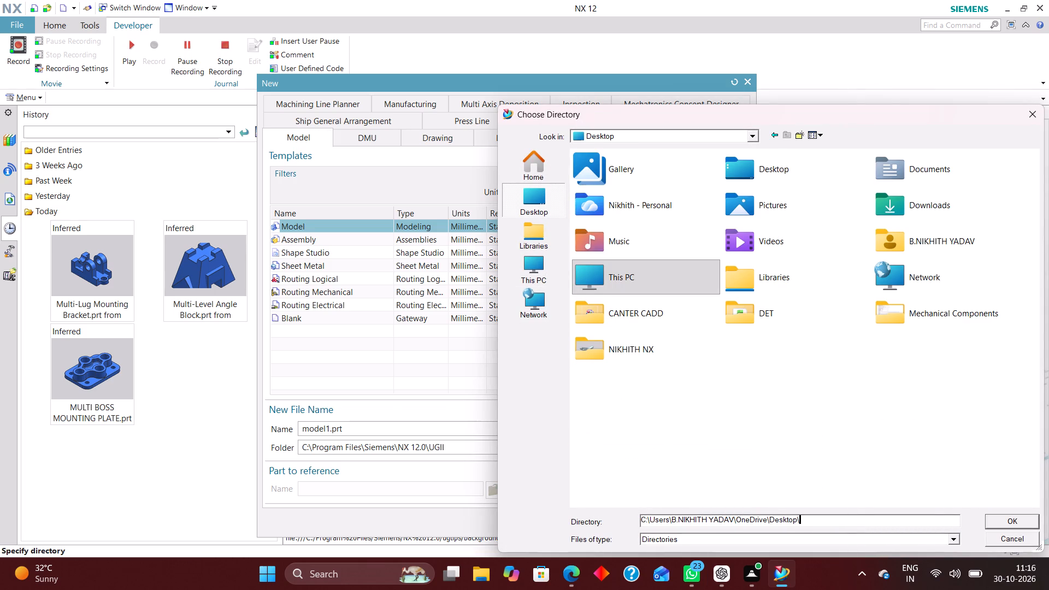
{"action": "double_click", "coordinate": [890, 319]}
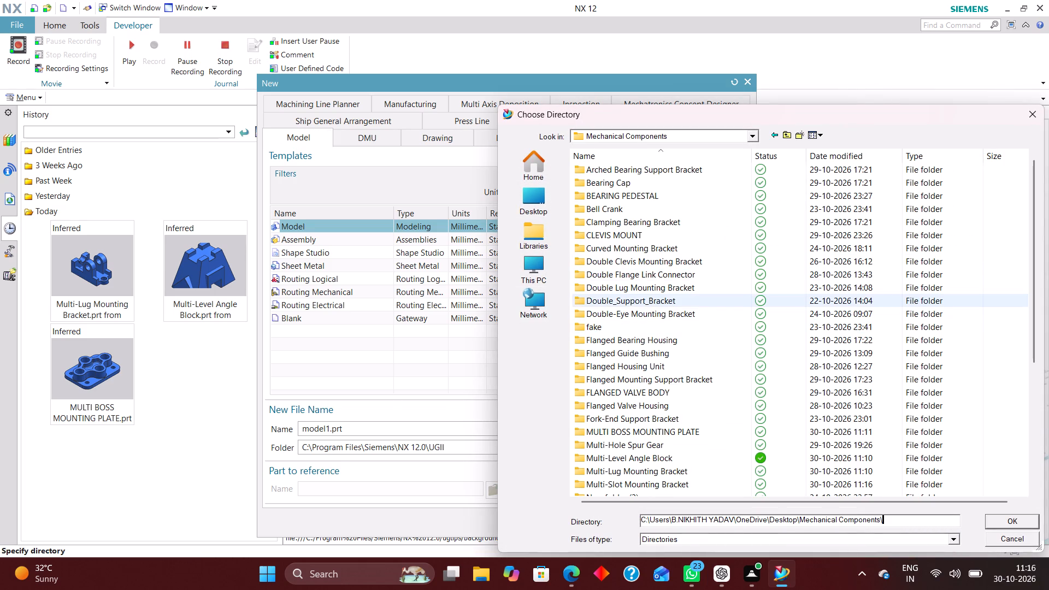
{"action": "scroll", "coordinate": [630, 317], "scroll_direction": "down", "scroll_amount": 3}
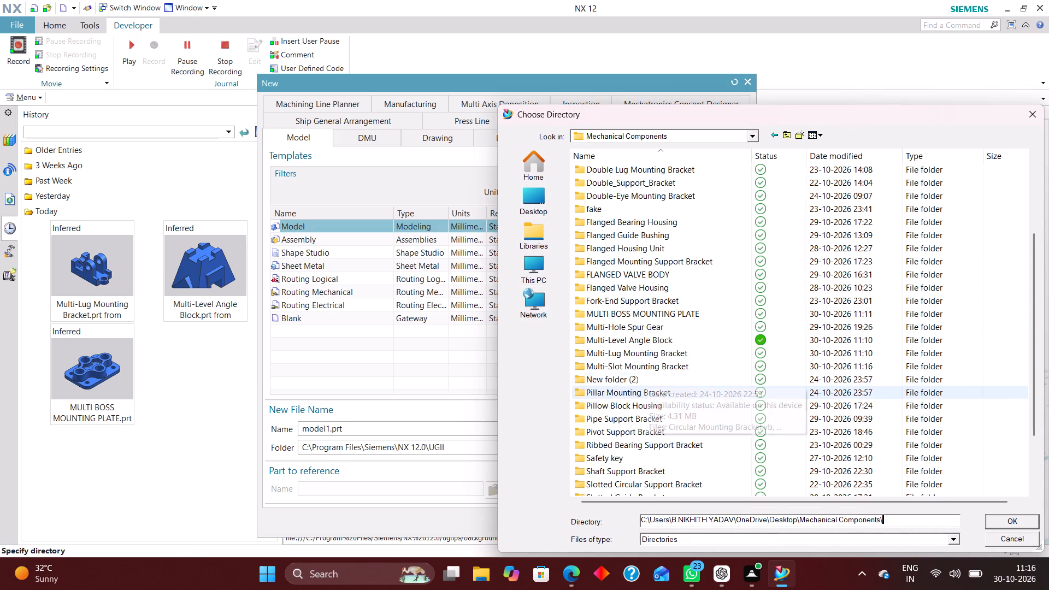
{"action": "double_click", "coordinate": [648, 367]}
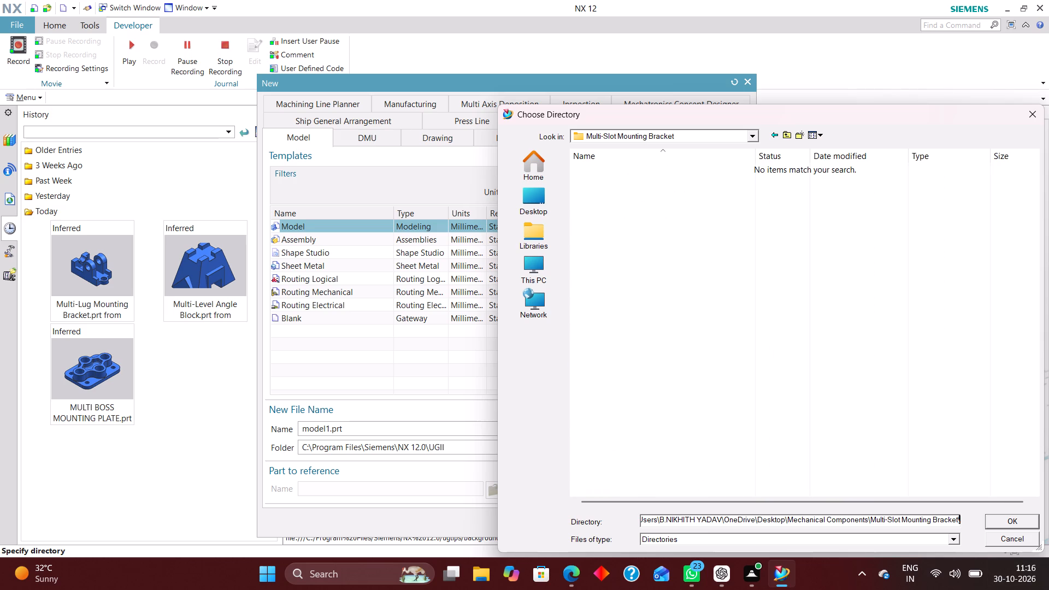
{"action": "left_click", "coordinate": [1021, 517]}
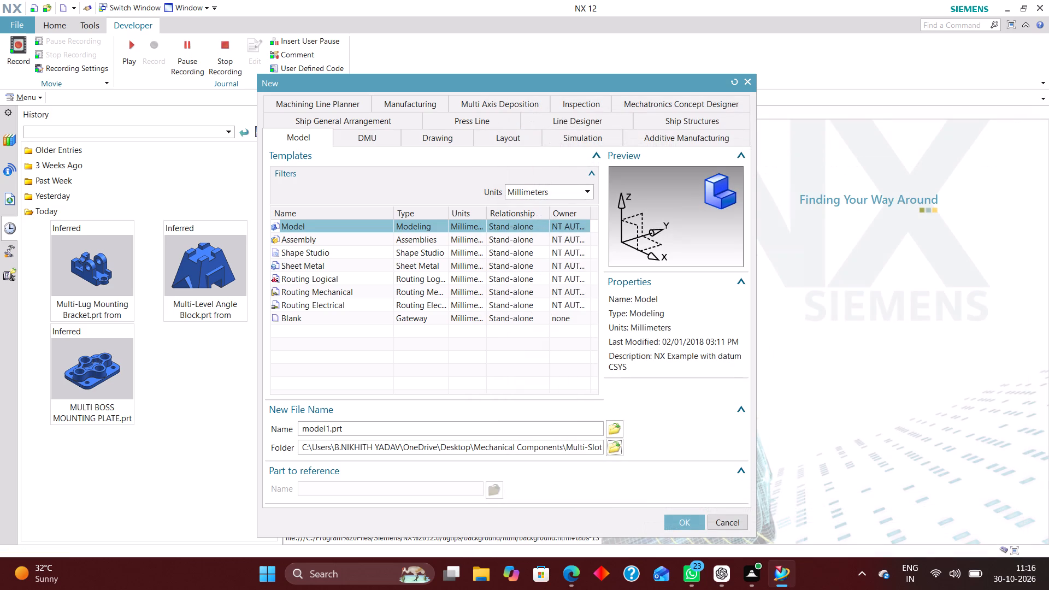
{"action": "left_click", "coordinate": [692, 517]}
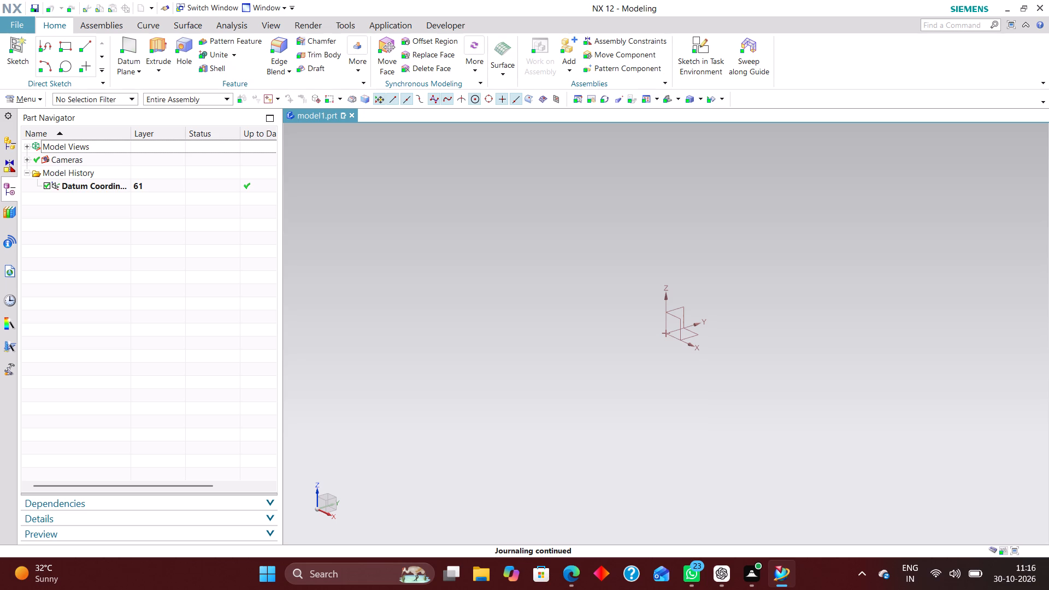
Configure the sketch preferences with auto dimension display and continuous auto dimensioning off, and the dimension label set to Value.
{"action": "left_click", "coordinate": [37, 101]}
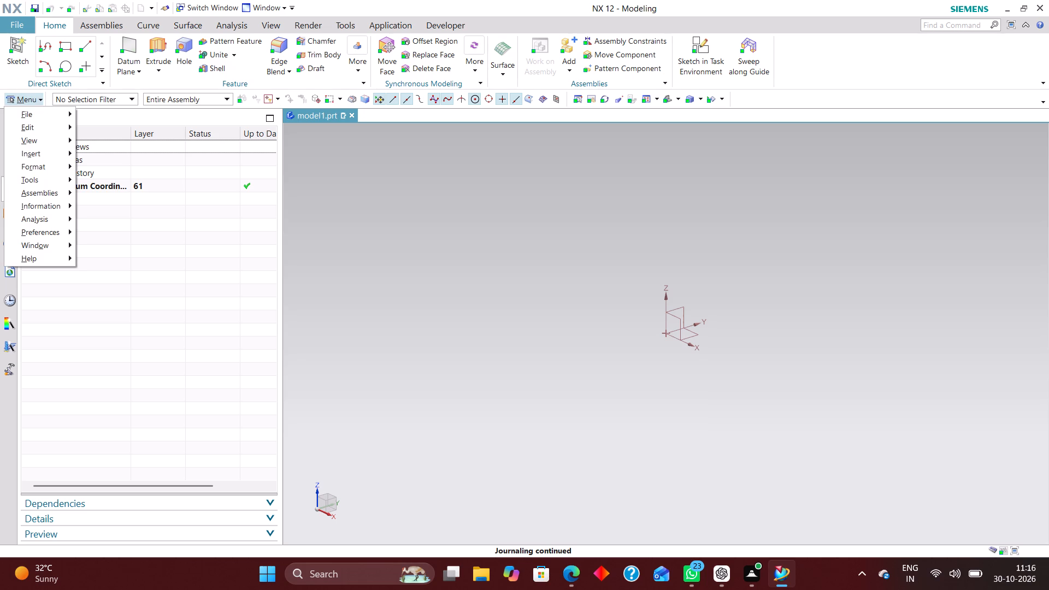
{"action": "left_click", "coordinate": [48, 228]}
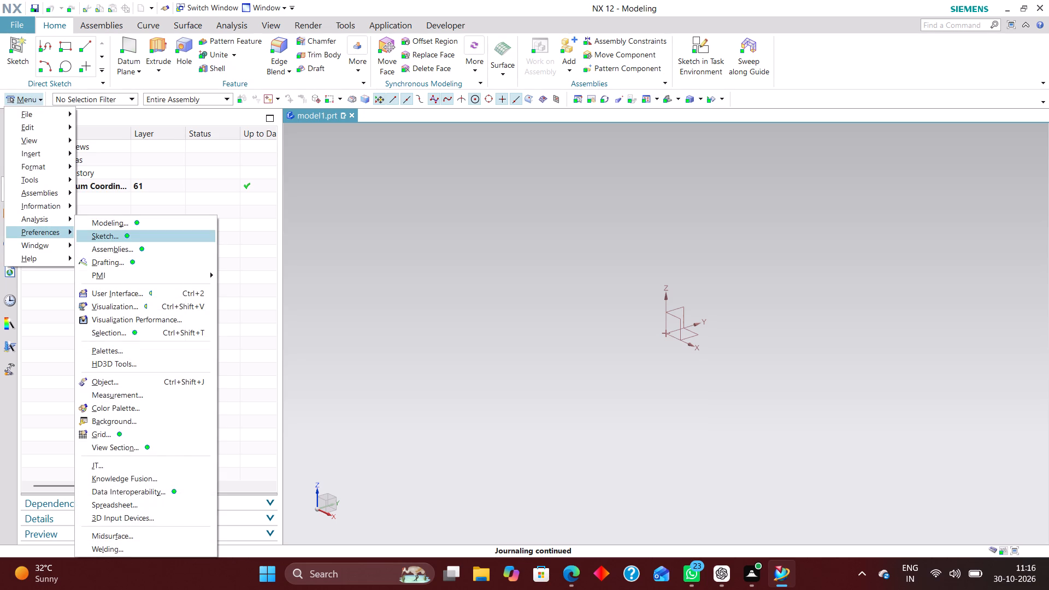
{"action": "left_click", "coordinate": [134, 238]}
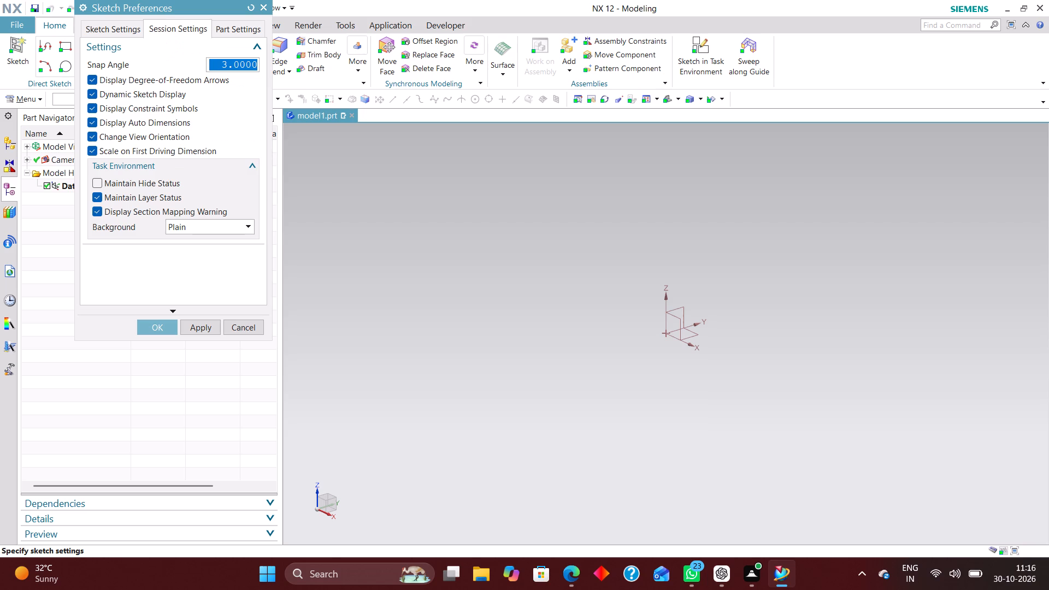
{"action": "left_click", "coordinate": [121, 124]}
{"action": "left_click", "coordinate": [116, 26]}
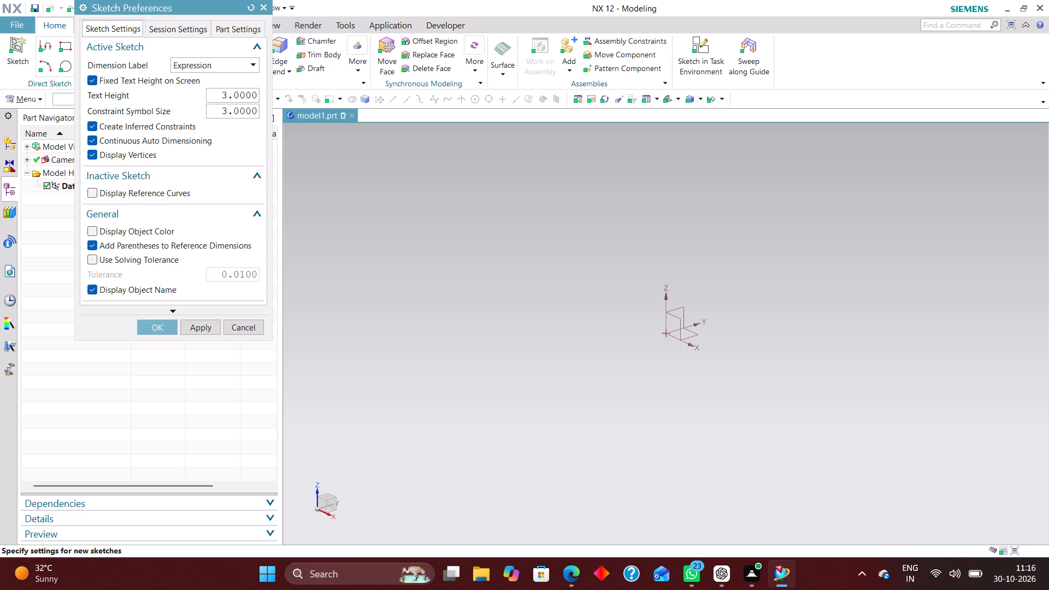
{"action": "left_click", "coordinate": [129, 143]}
{"action": "left_click", "coordinate": [211, 61]}
{"action": "left_click", "coordinate": [214, 101]}
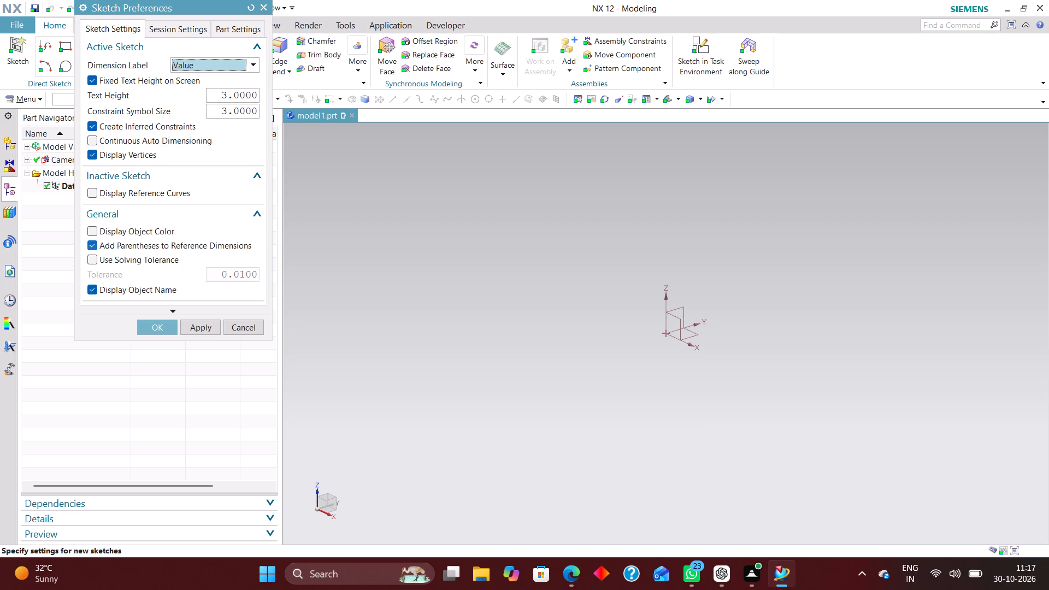
{"action": "left_click", "coordinate": [157, 323]}
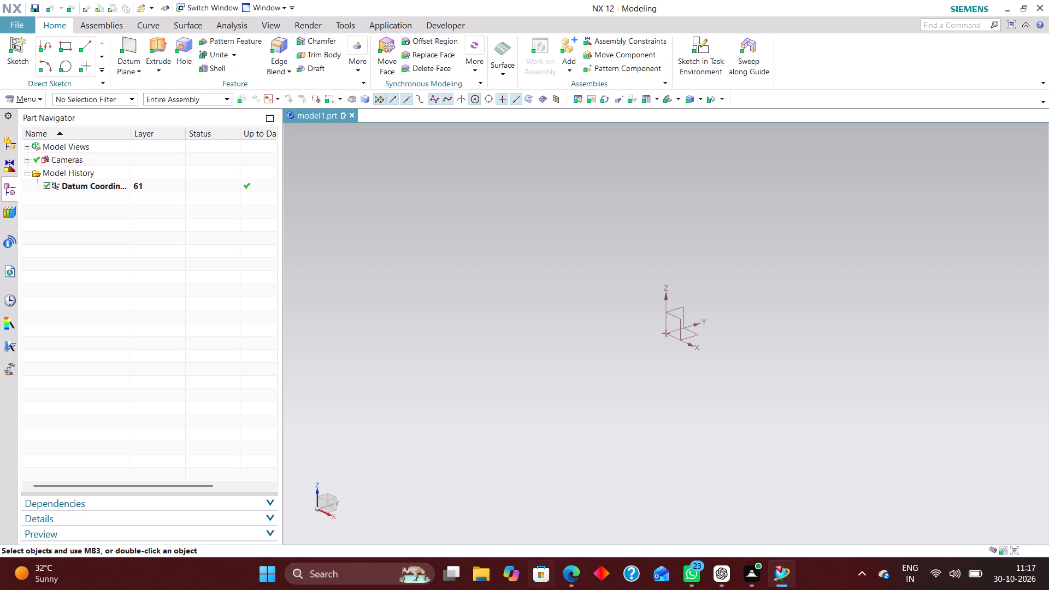
Switch to Microsoft Edge to examine the bracket's dimensioned reference drawing, and close the browser.
{"action": "left_click", "coordinate": [568, 578]}
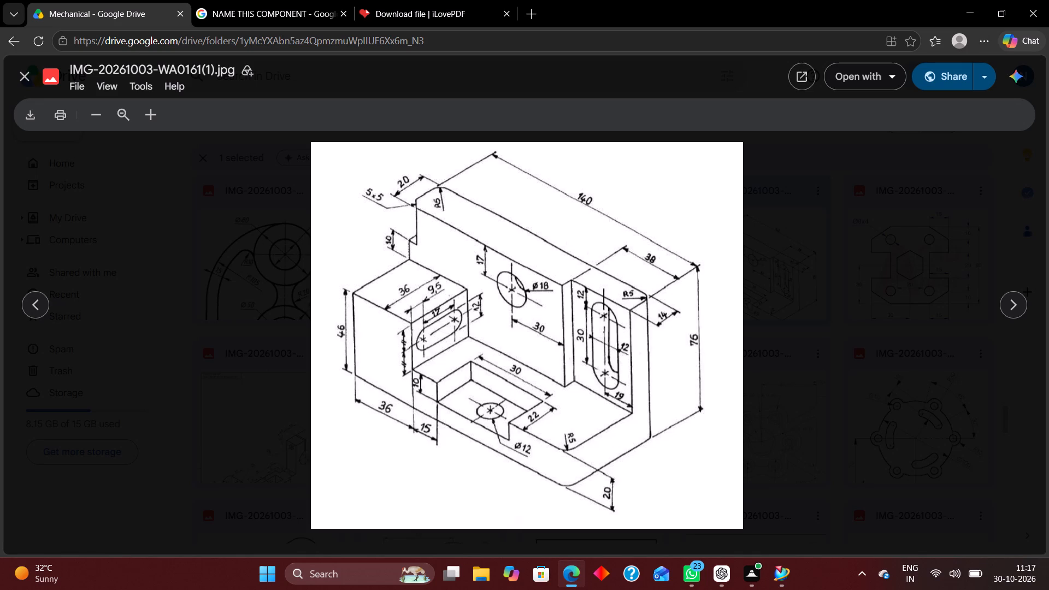
{"action": "left_click", "coordinate": [1040, 8]}
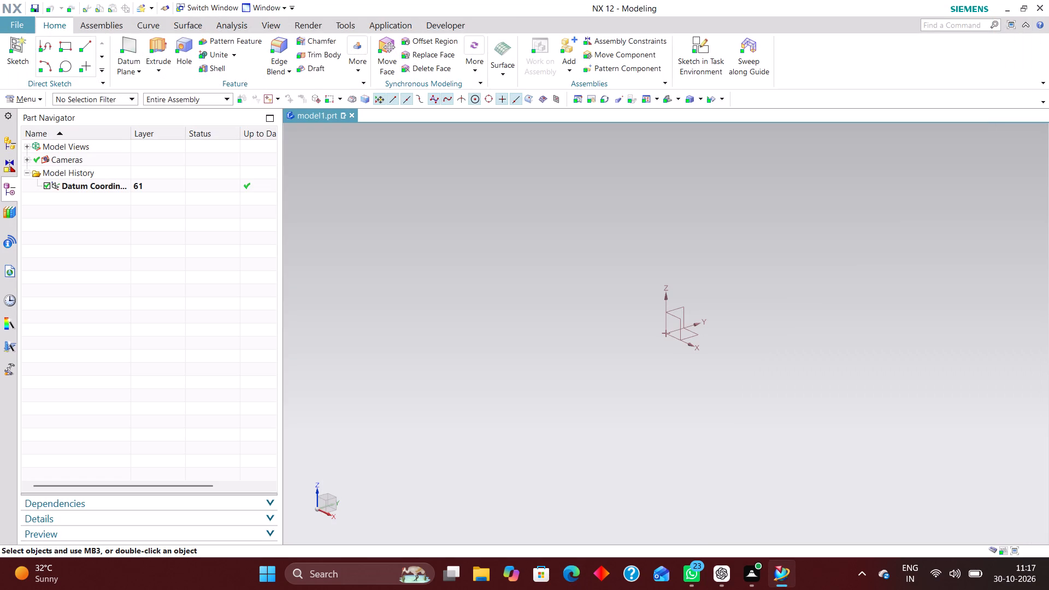
Sketch a rectangle about 65 mm high around the origin on the XY datum plane.
{"action": "left_click", "coordinate": [694, 42]}
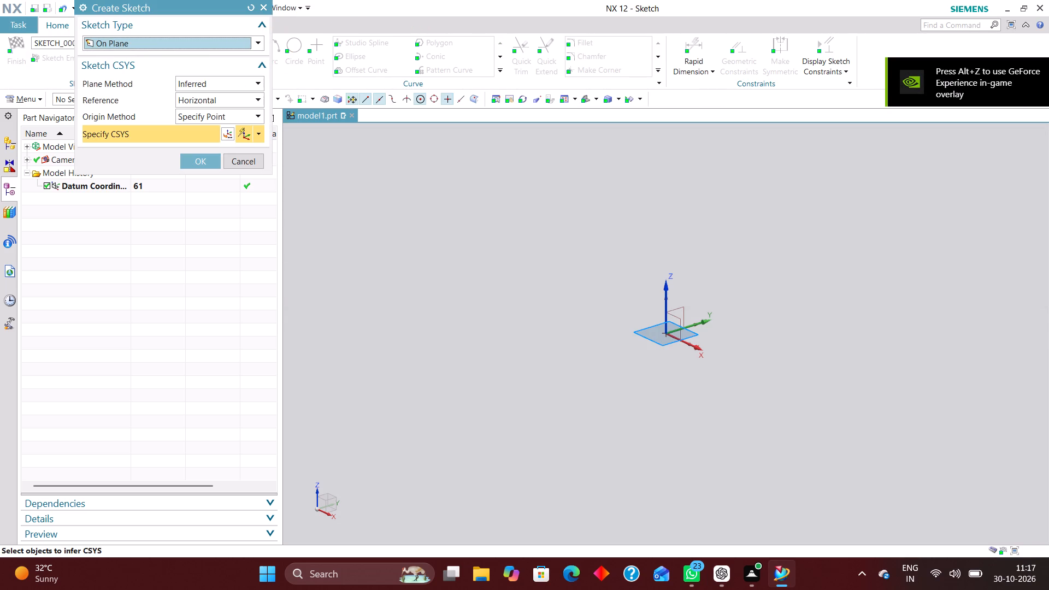
{"action": "left_click", "coordinate": [696, 335]}
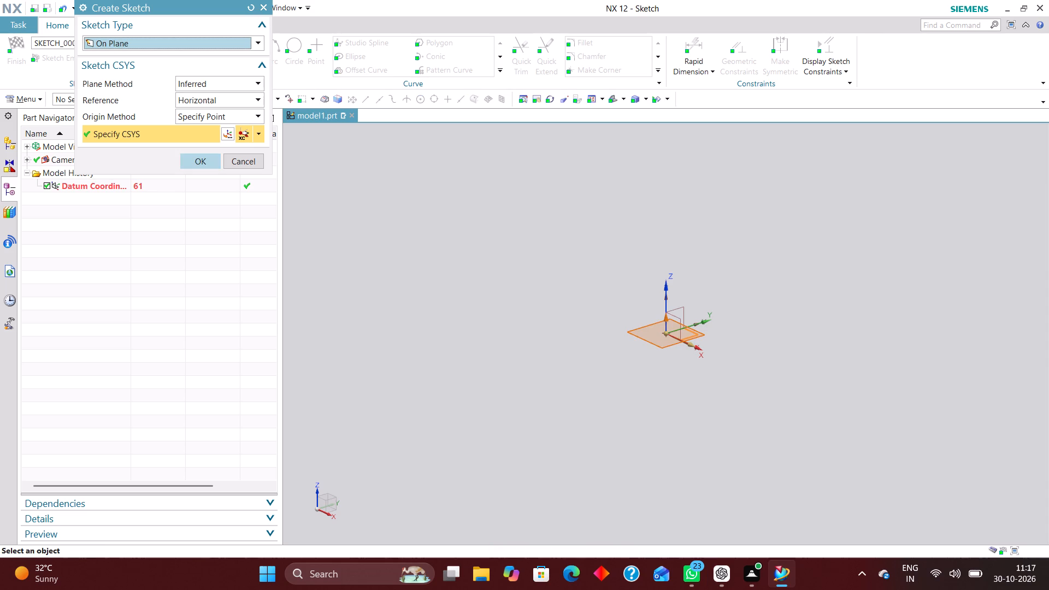
{"action": "left_click", "coordinate": [202, 158]}
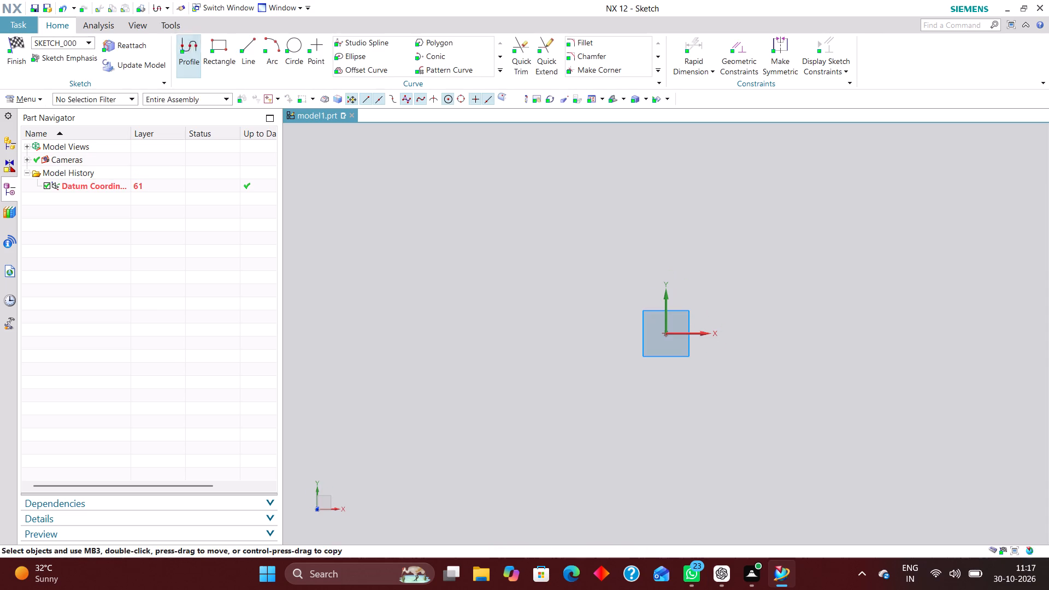
{"action": "left_click", "coordinate": [223, 45]}
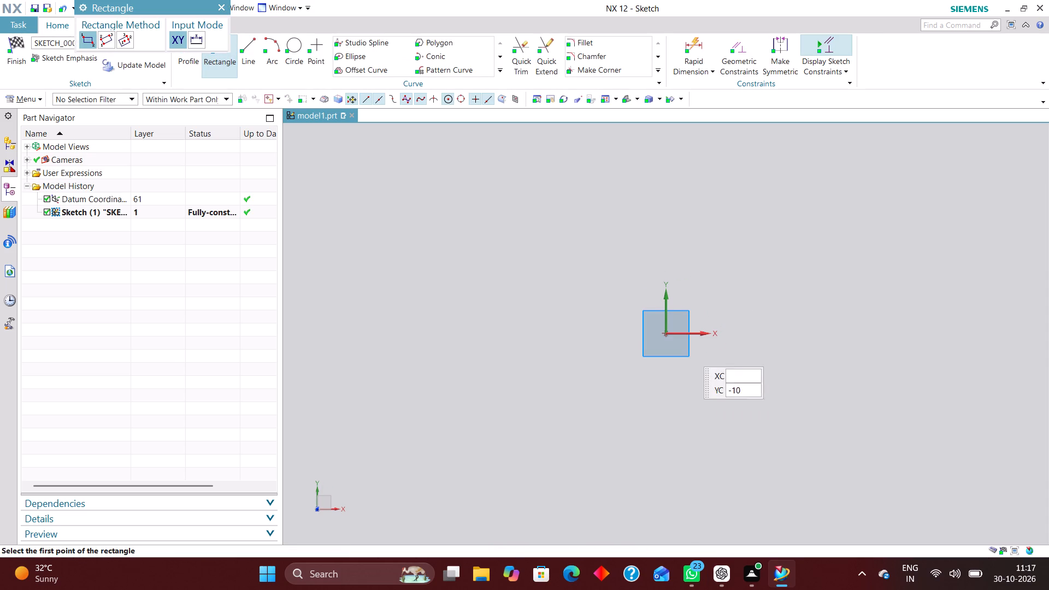
{"action": "left_click", "coordinate": [551, 273]}
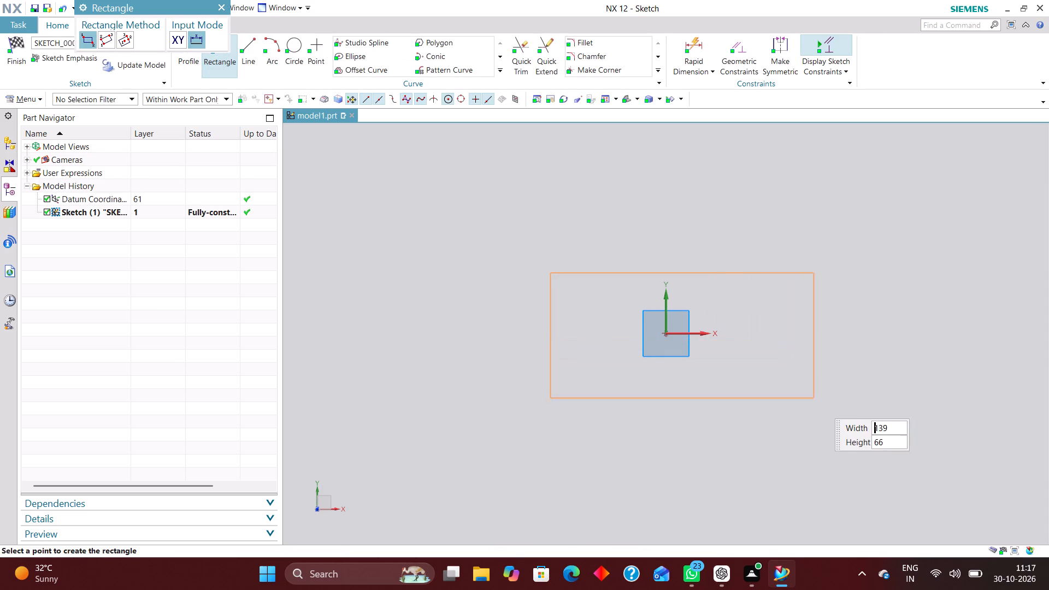
{"action": "left_click", "coordinate": [792, 396]}
Centre the rectangle on the origin with Midpoint constraints aligning a vertical side to the X axis and the upper side to the Y axis.
{"action": "left_click", "coordinate": [733, 44]}
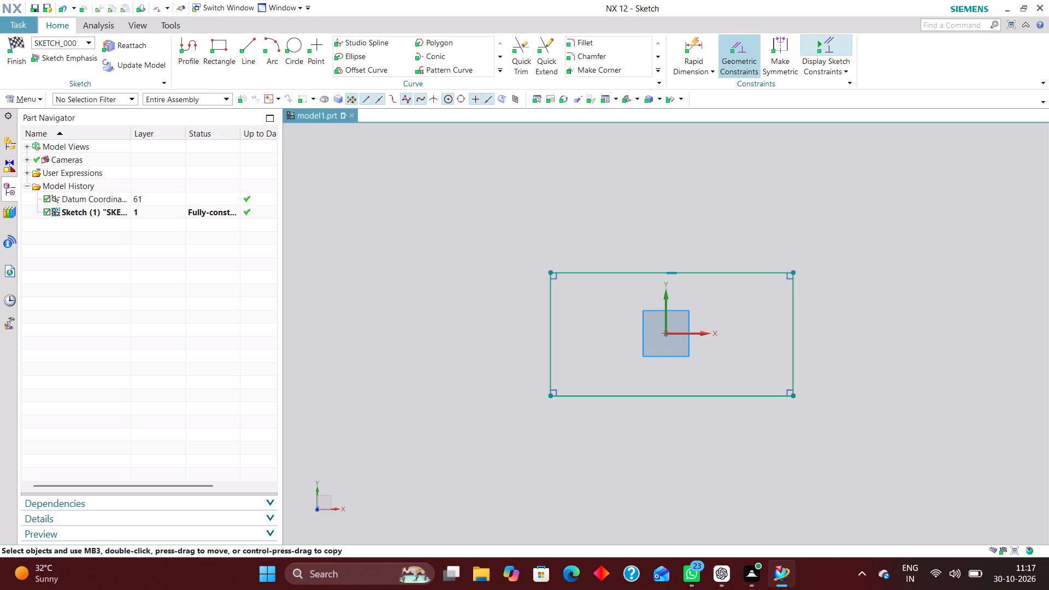
{"action": "left_click", "coordinate": [792, 336]}
{"action": "left_click", "coordinate": [705, 333]}
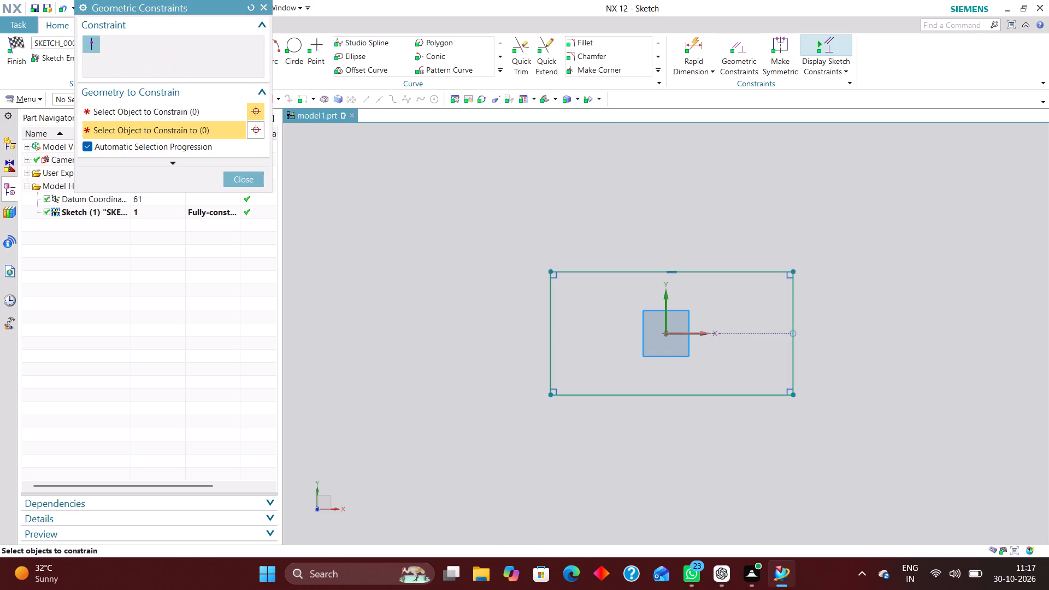
{"action": "left_click", "coordinate": [670, 270]}
{"action": "left_click", "coordinate": [665, 321]}
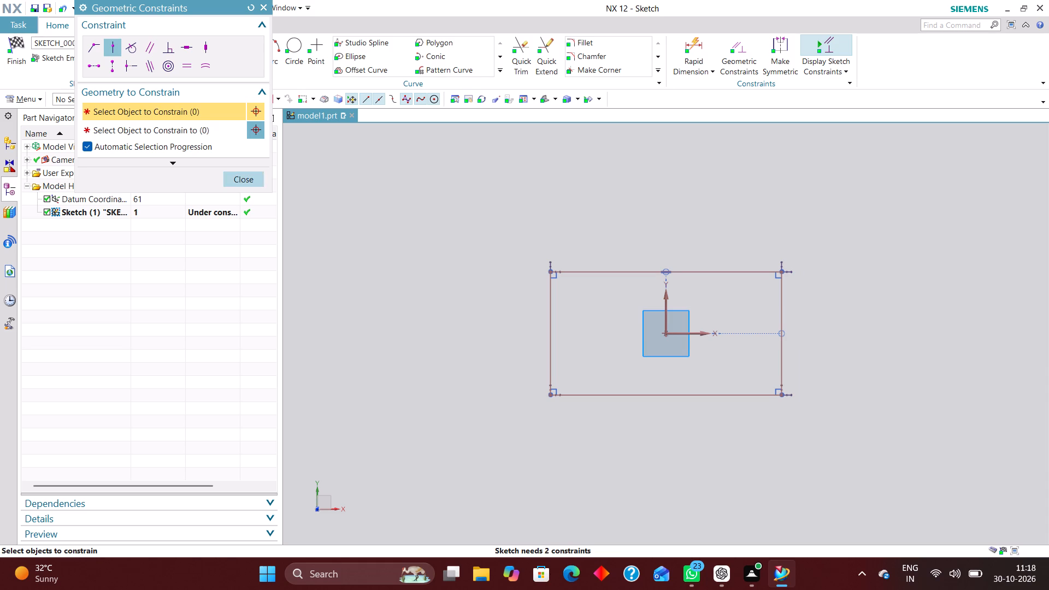
{"action": "left_click", "coordinate": [256, 179]}
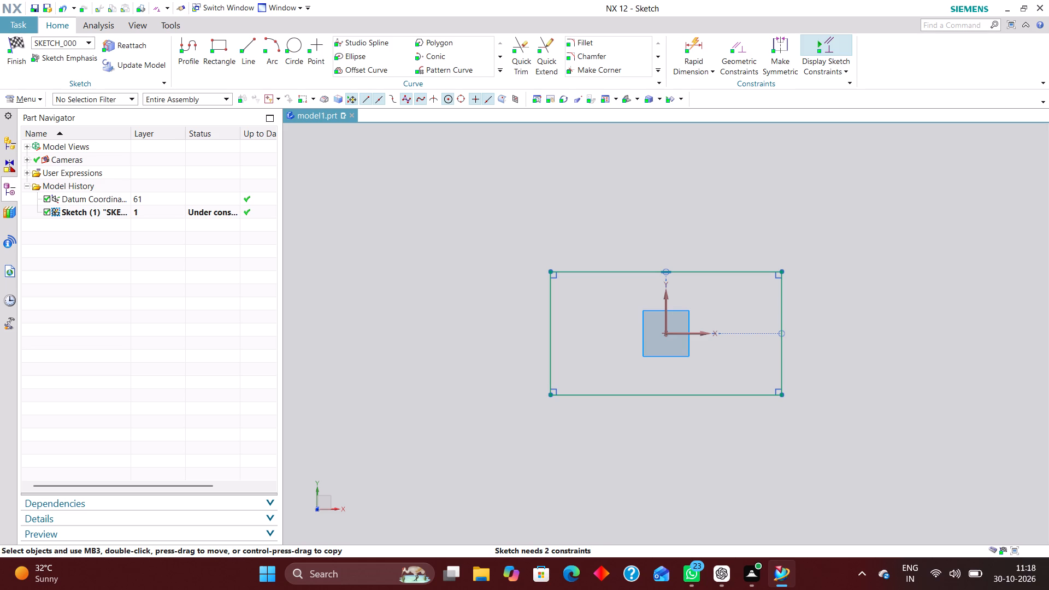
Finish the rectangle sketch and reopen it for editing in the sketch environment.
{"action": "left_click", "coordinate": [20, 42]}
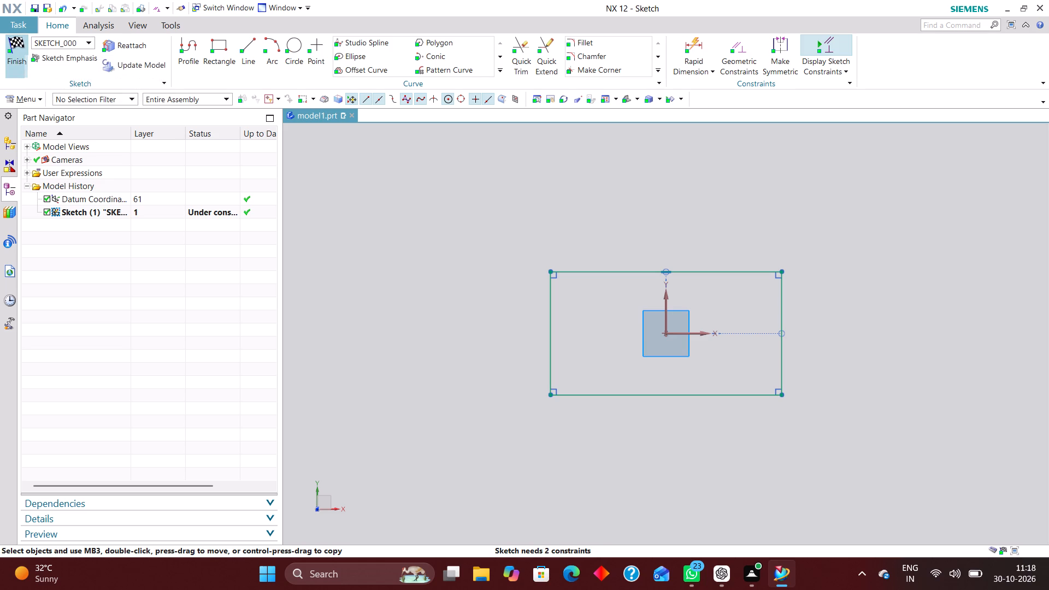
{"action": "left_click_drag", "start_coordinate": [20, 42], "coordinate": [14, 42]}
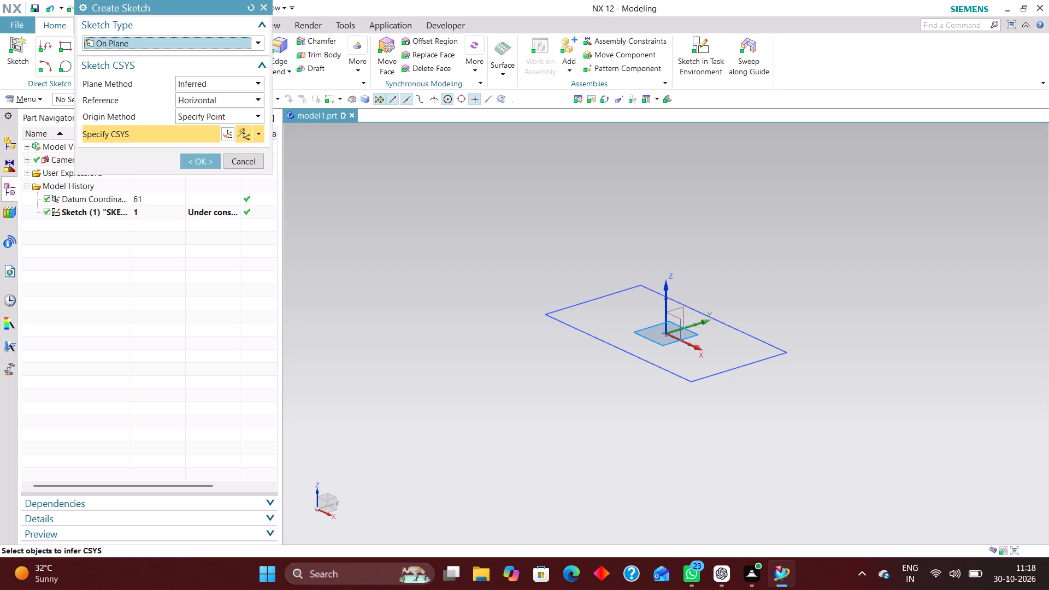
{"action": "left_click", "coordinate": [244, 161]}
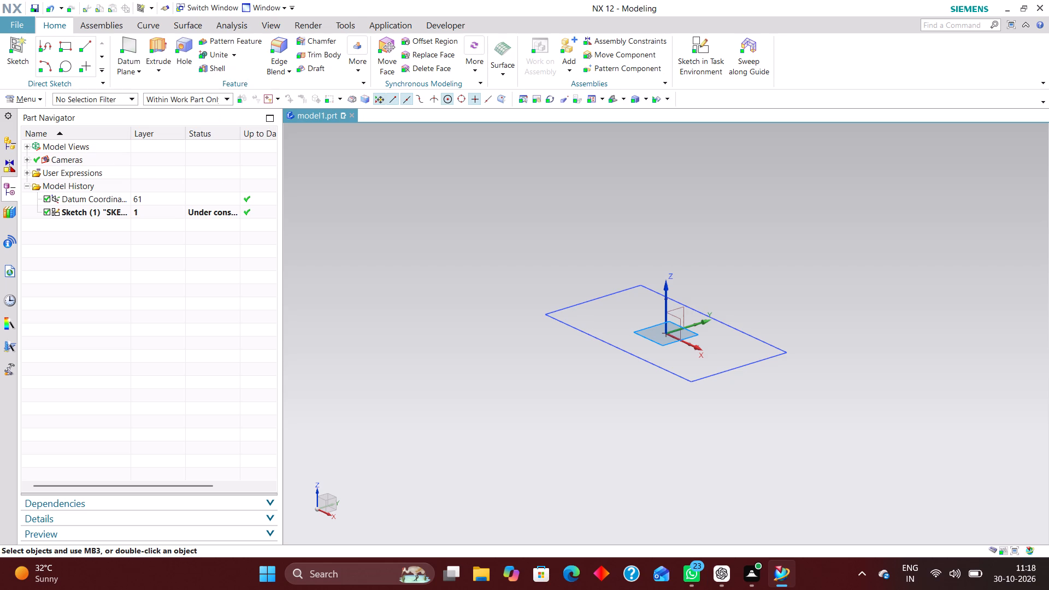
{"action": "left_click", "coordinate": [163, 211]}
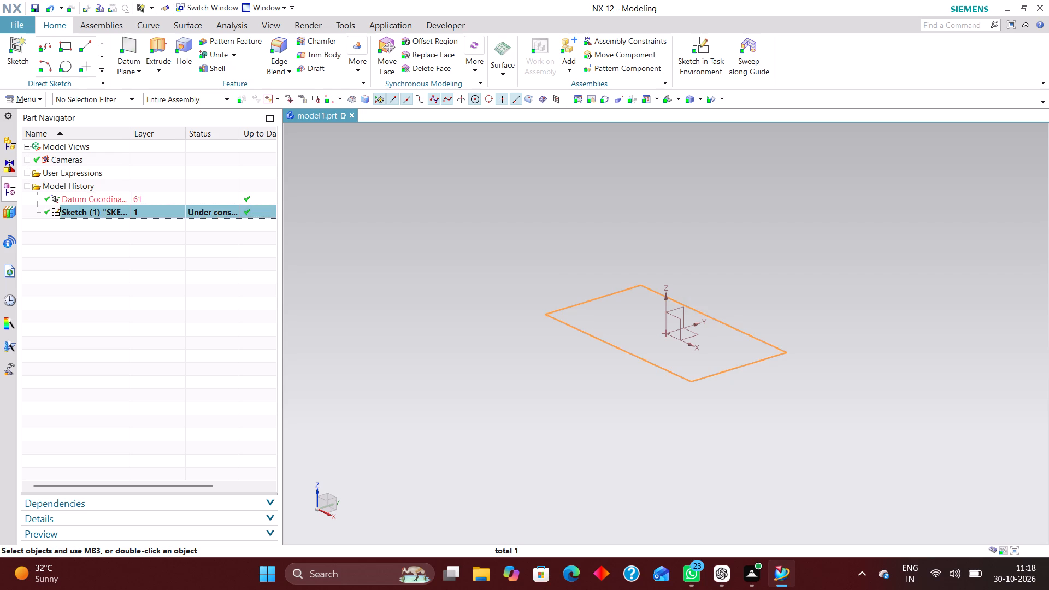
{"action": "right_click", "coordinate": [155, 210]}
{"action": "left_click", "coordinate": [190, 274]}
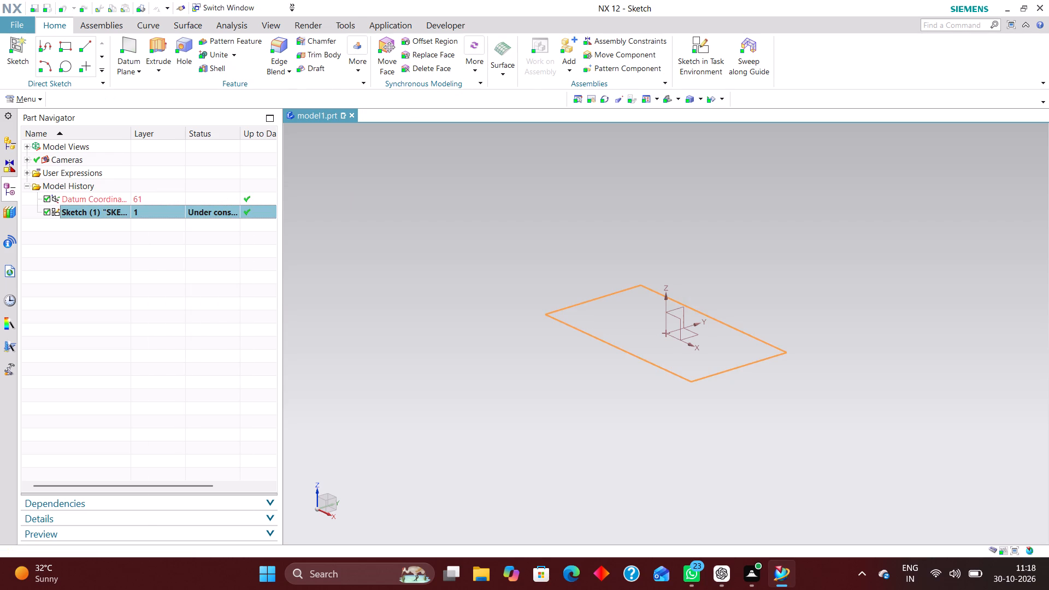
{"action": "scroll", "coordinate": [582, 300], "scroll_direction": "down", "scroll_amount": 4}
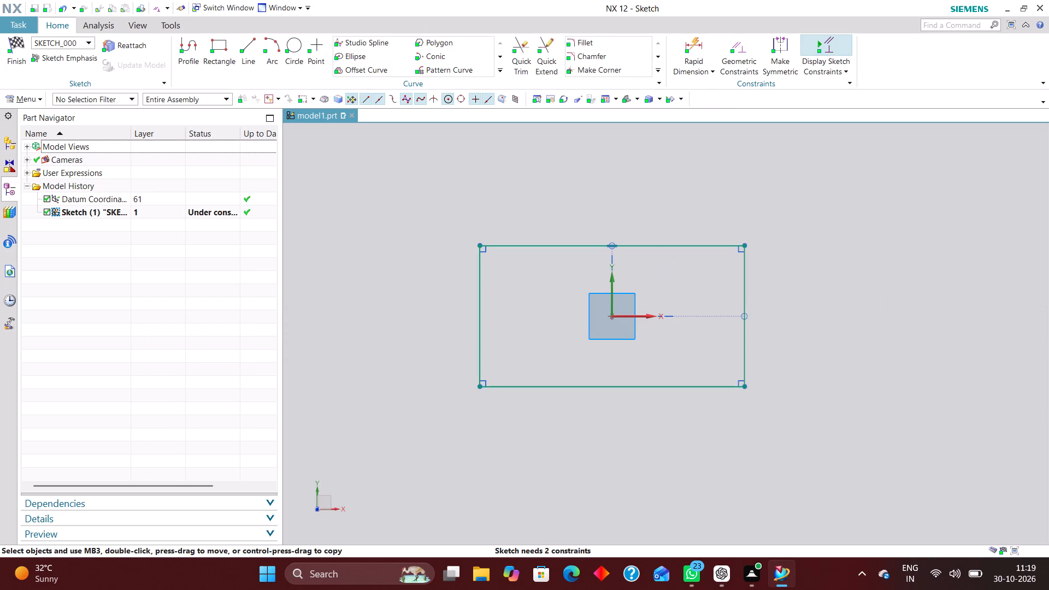
Add a Rapid Dimension to the base rectangle's height and set it to 36+20 mm.
{"action": "left_click", "coordinate": [682, 47]}
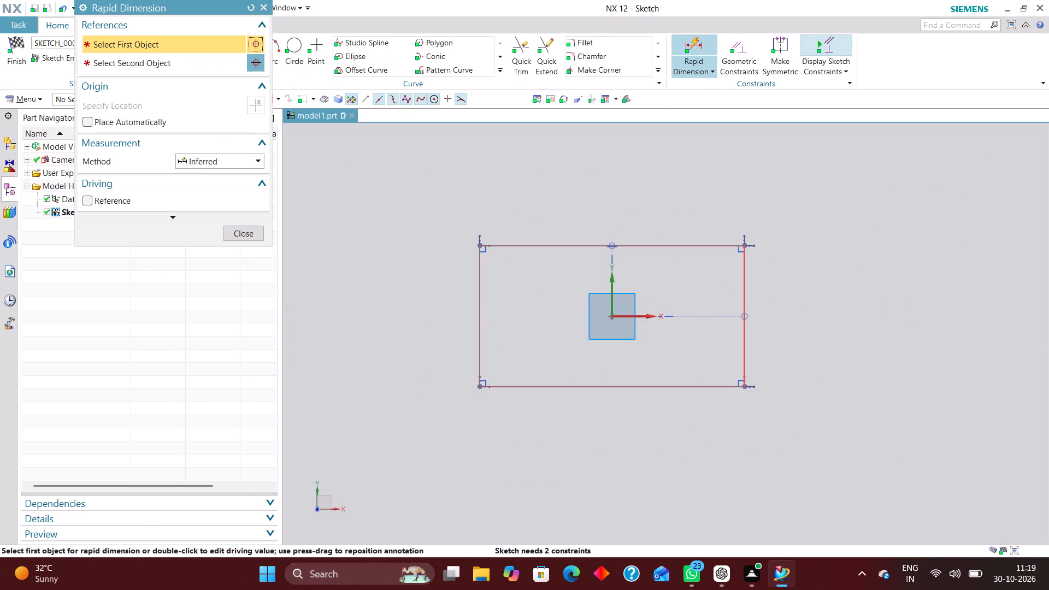
{"action": "left_click", "coordinate": [745, 353]}
{"action": "left_click", "coordinate": [843, 309]}
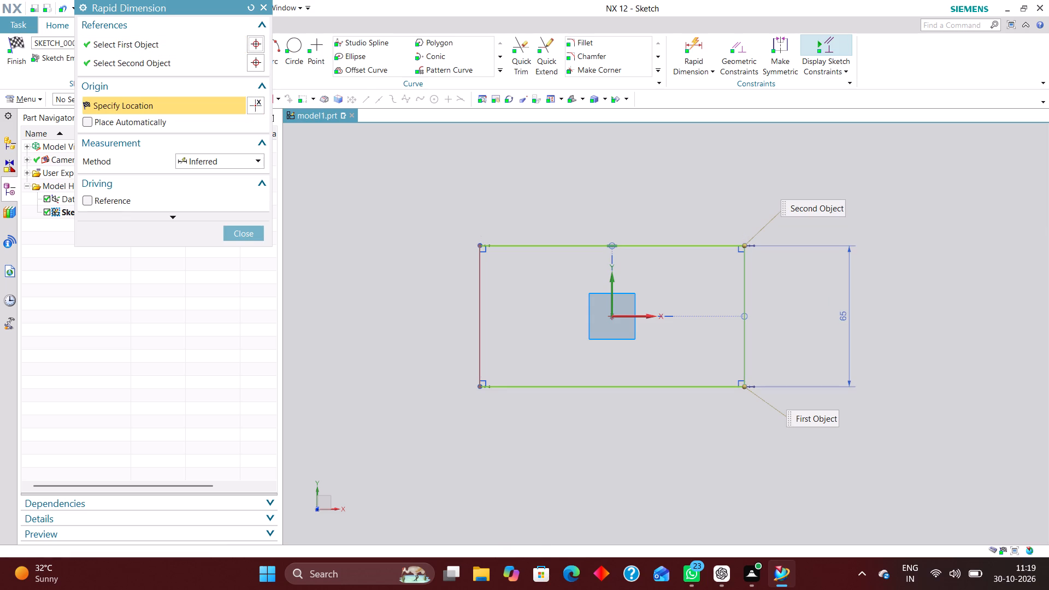
{"action": "key", "text": "3"}
{"action": "key", "text": "6"}
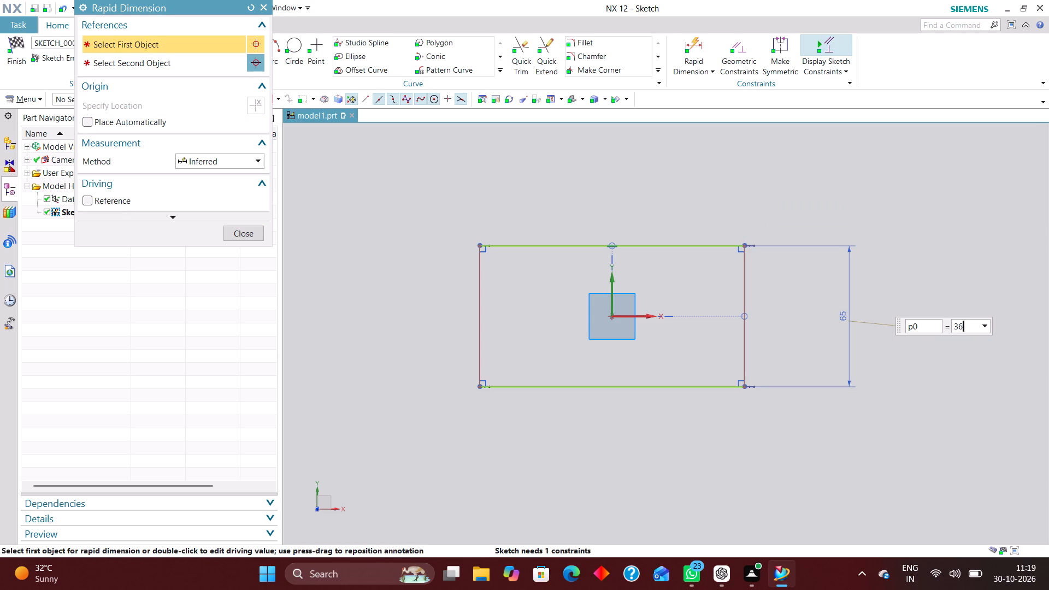
{"action": "key", "text": "plus"}
{"action": "type", "text": "20"}
{"action": "key", "text": "Return"}
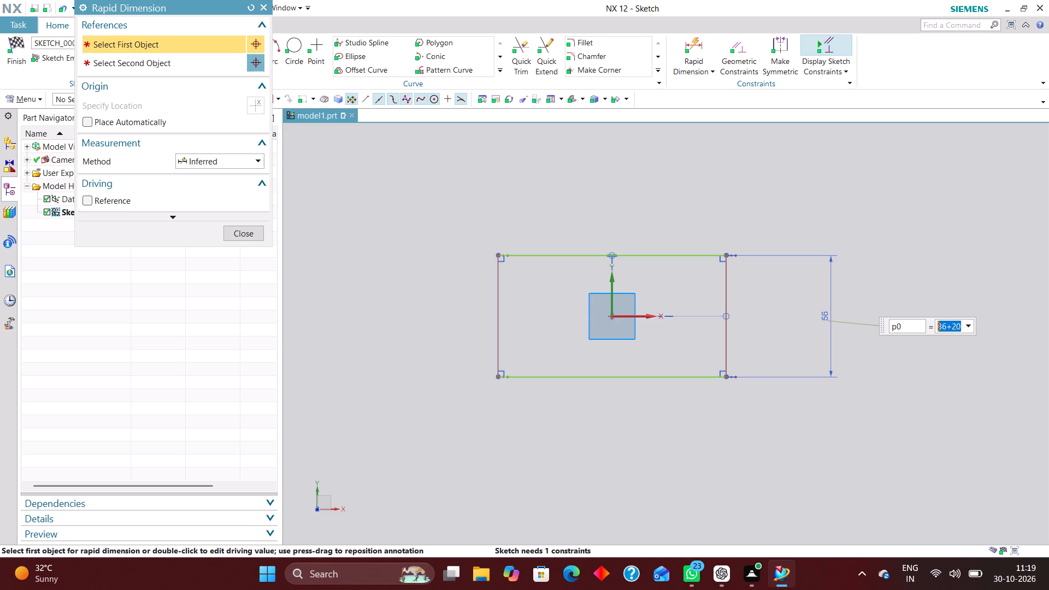
Dimension the base rectangle's width as 140 mm and finish the sketch.
{"action": "left_click", "coordinate": [677, 374]}
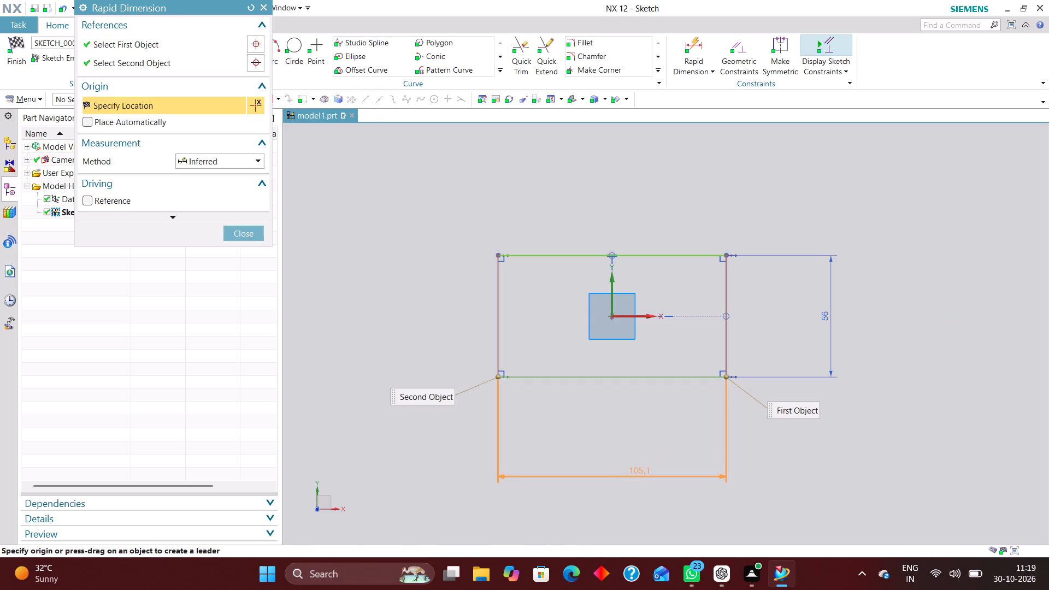
{"action": "left_click", "coordinate": [613, 445]}
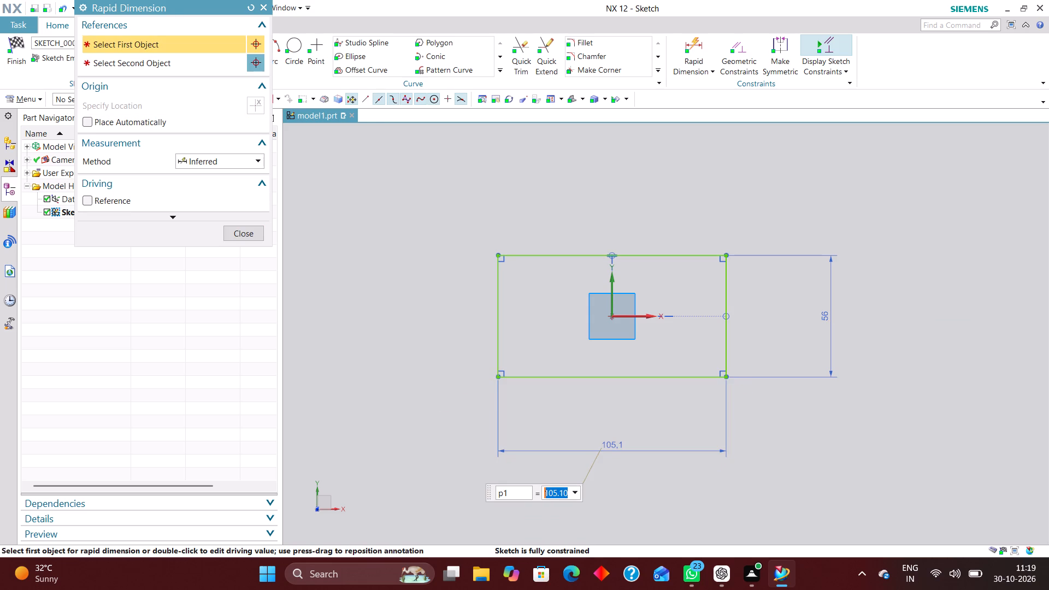
{"action": "type", "text": "140"}
{"action": "key", "text": "Return"}
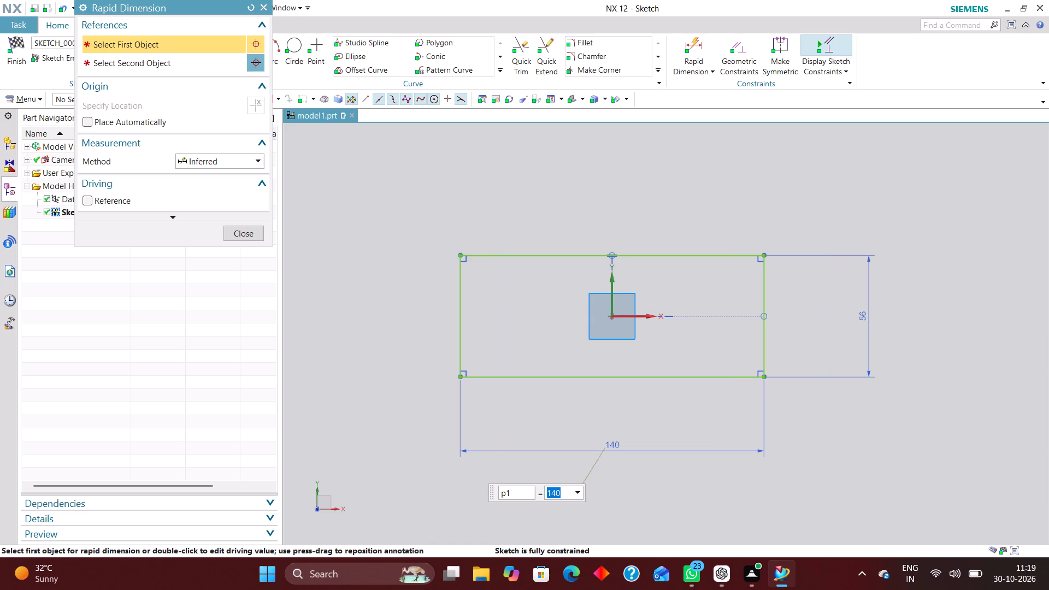
{"action": "left_click", "coordinate": [257, 233]}
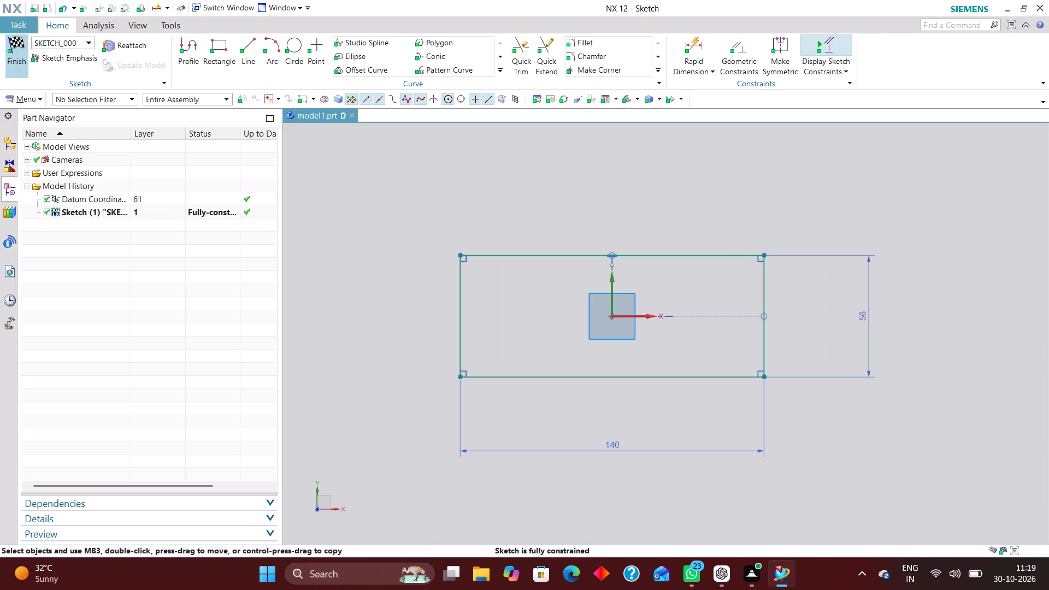
{"action": "left_click", "coordinate": [12, 42]}
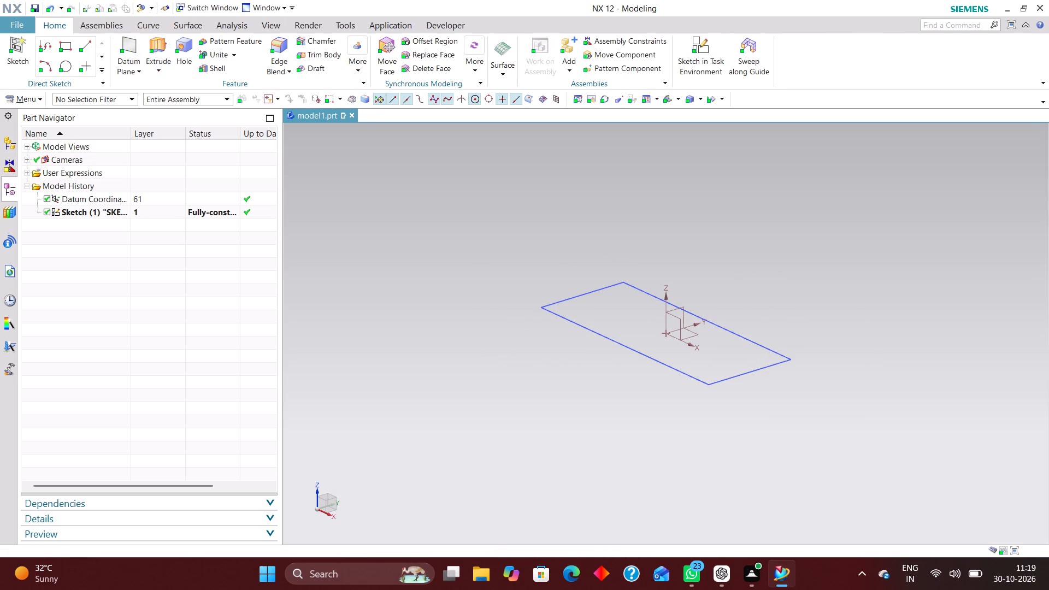
Extrude the base rectangle upward from a start distance of 0 to an end distance of 20 mm.
{"action": "left_click", "coordinate": [151, 43]}
{"action": "left_click", "coordinate": [675, 372]}
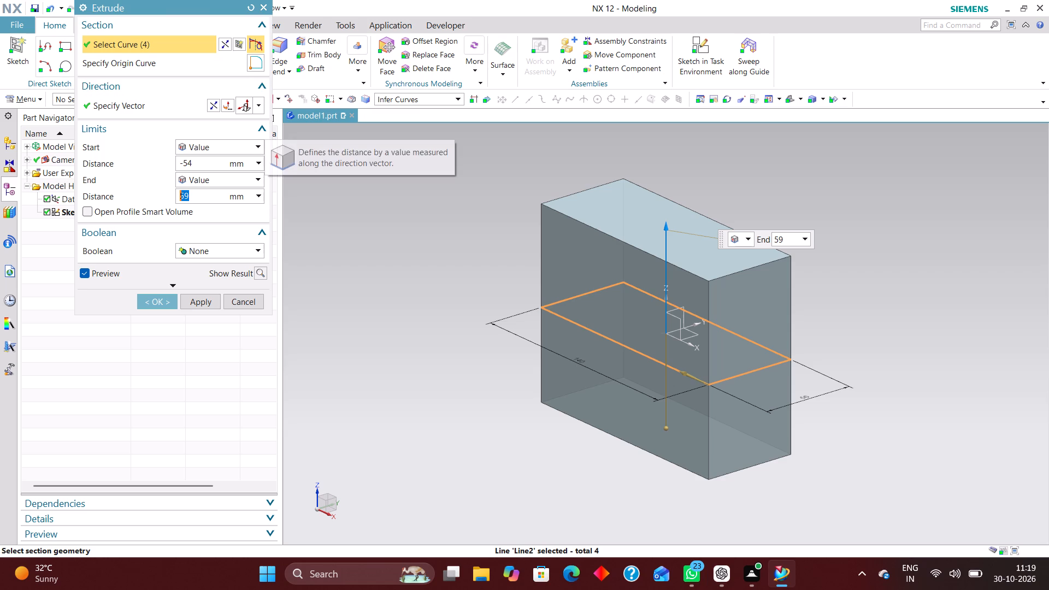
{"action": "left_click_drag", "start_coordinate": [201, 160], "coordinate": [131, 160]}
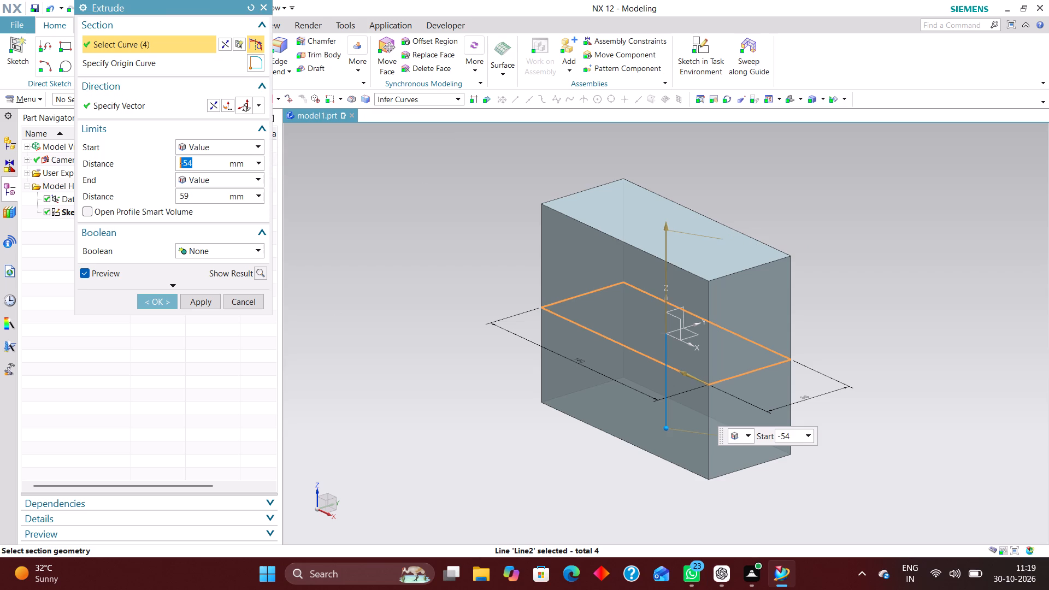
{"action": "left_click_drag", "start_coordinate": [196, 158], "coordinate": [145, 164]}
{"action": "key", "text": "0"}
{"action": "key", "text": "Return"}
{"action": "left_click_drag", "start_coordinate": [196, 196], "coordinate": [173, 193]}
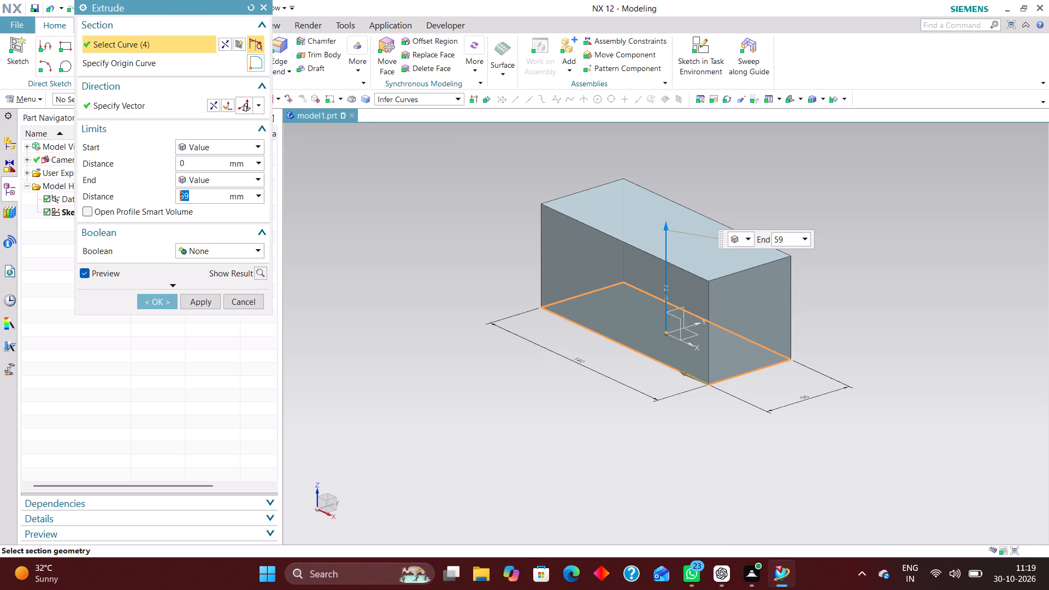
{"action": "type", "text": "20"}
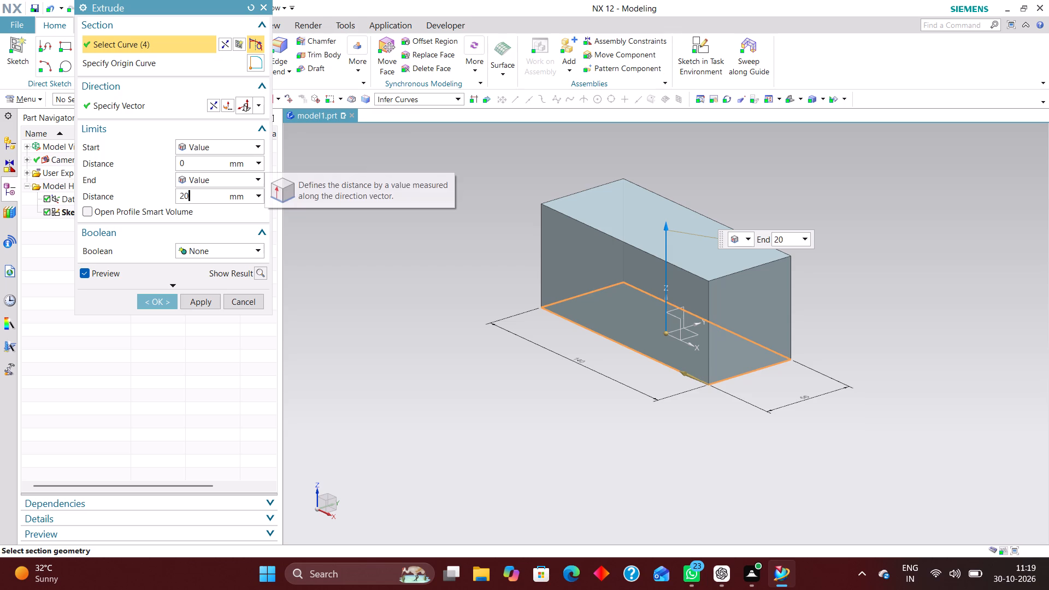
{"action": "key", "text": "Return"}
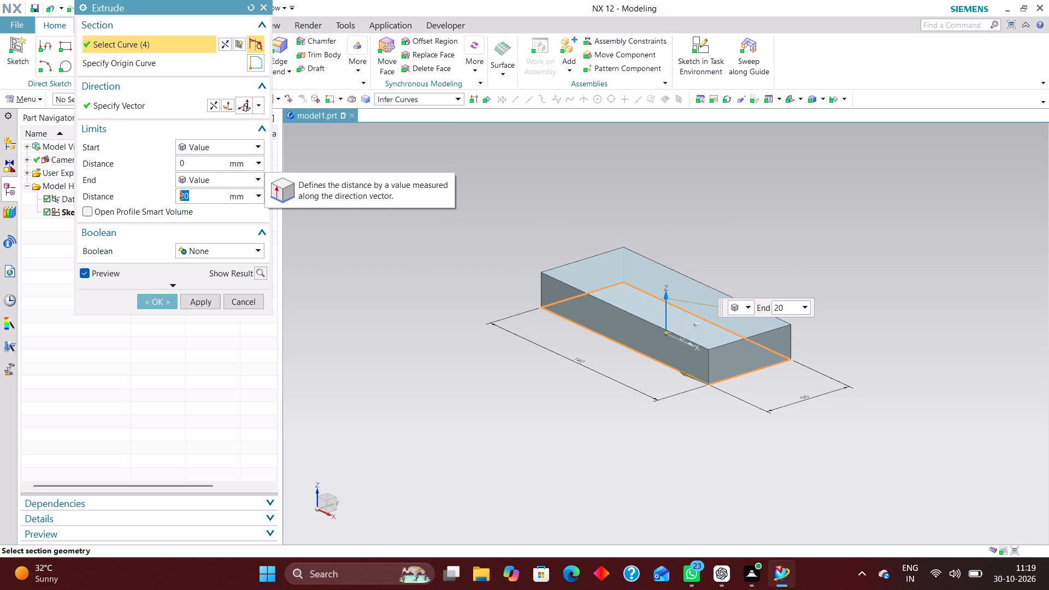
{"action": "left_click", "coordinate": [168, 301]}
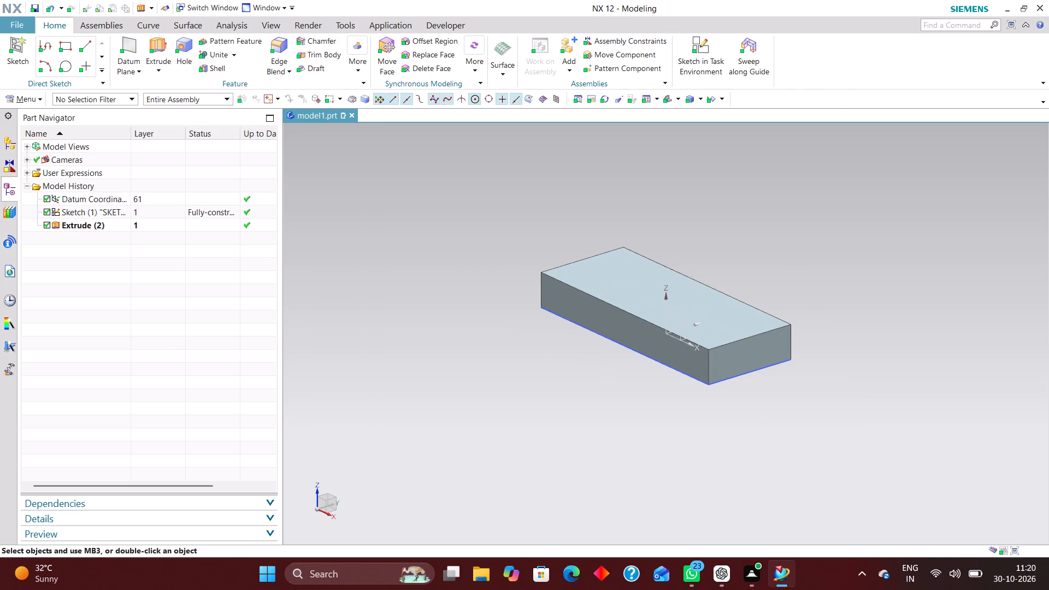
Hide the base rectangle sketch.
{"action": "right_click_drag", "start_coordinate": [607, 339], "coordinate": [607, 425]}
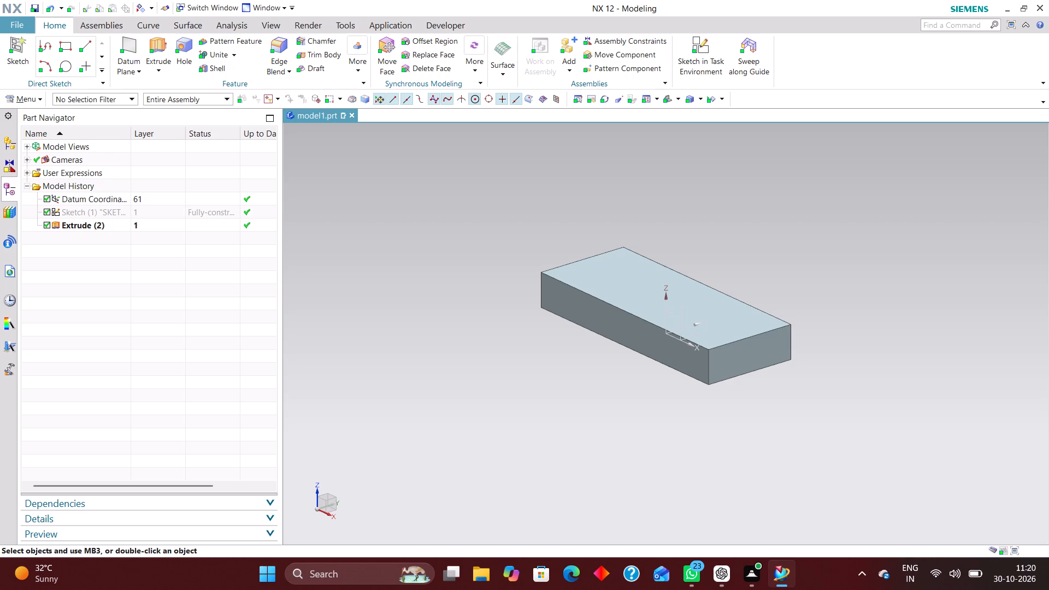
Create a sketch on the YZ datum plane and draw a tall, narrow rectangle with its outer side about 30 mm from the vertical axis.
{"action": "left_click", "coordinate": [704, 52]}
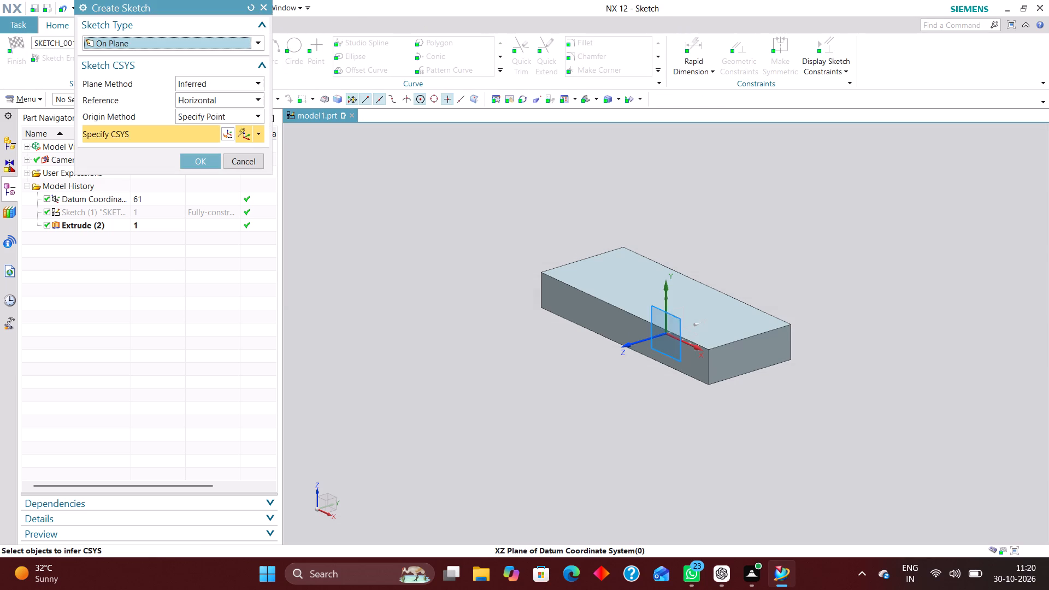
{"action": "left_click", "coordinate": [675, 310]}
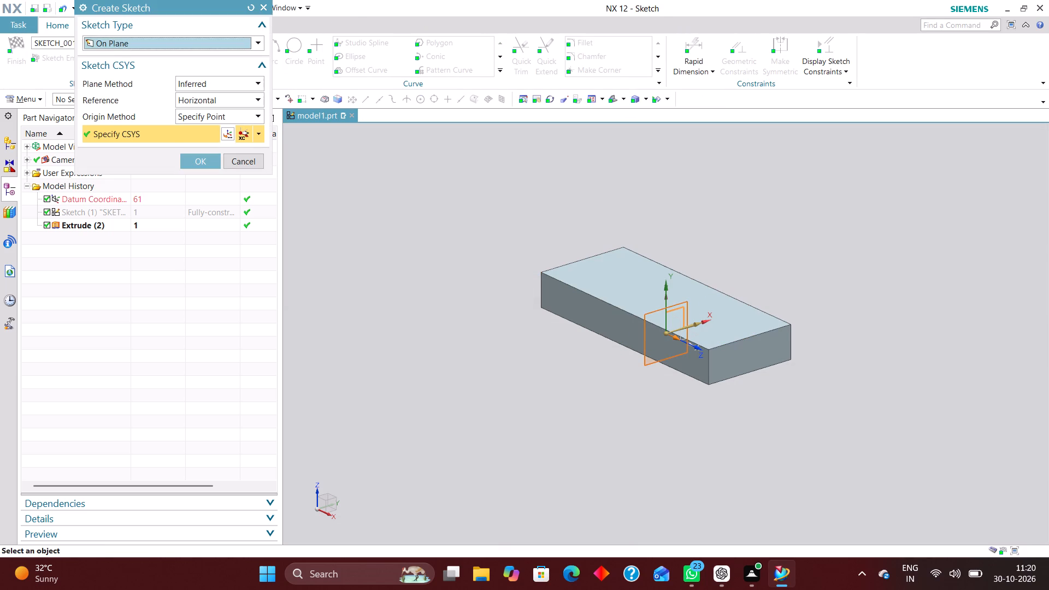
{"action": "left_click", "coordinate": [205, 159]}
{"action": "scroll", "coordinate": [468, 324], "scroll_direction": "down", "scroll_amount": 2}
{"action": "scroll", "coordinate": [708, 307], "scroll_direction": "up", "scroll_amount": 3}
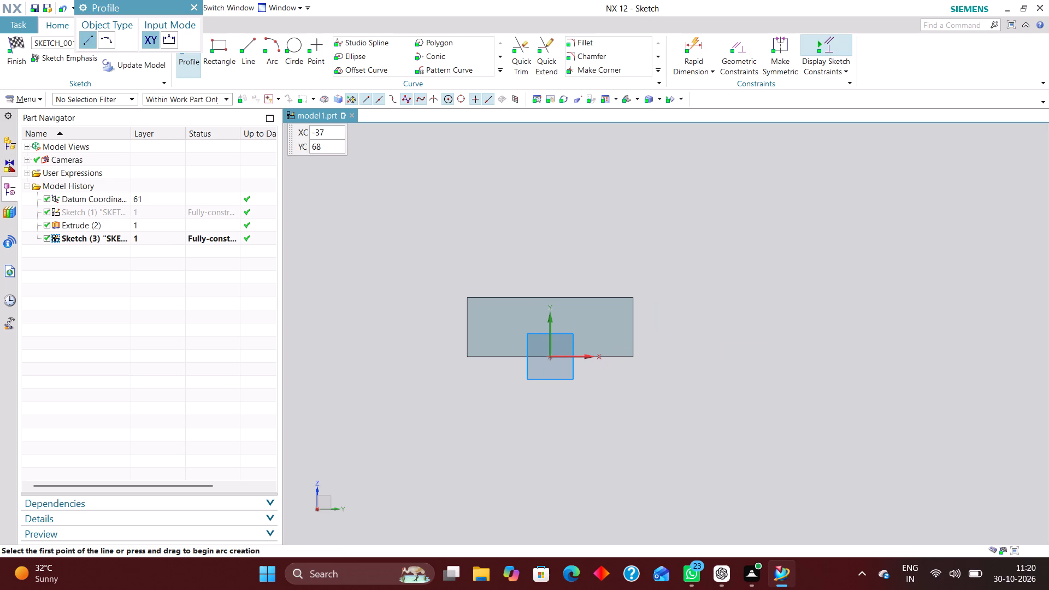
{"action": "left_click", "coordinate": [216, 43]}
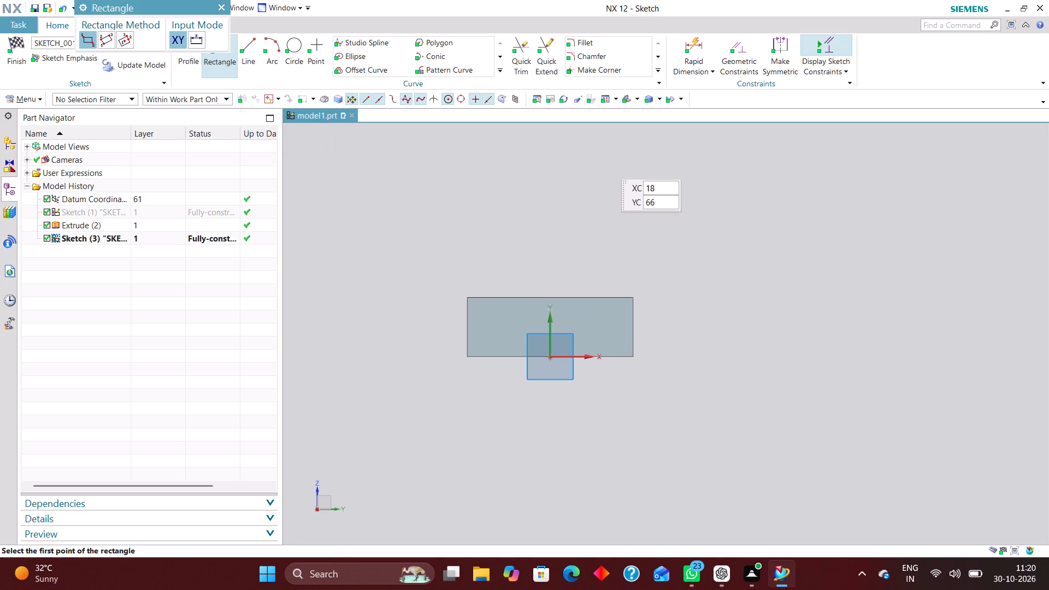
{"action": "left_click", "coordinate": [606, 161]}
{"action": "left_click", "coordinate": [639, 386]}
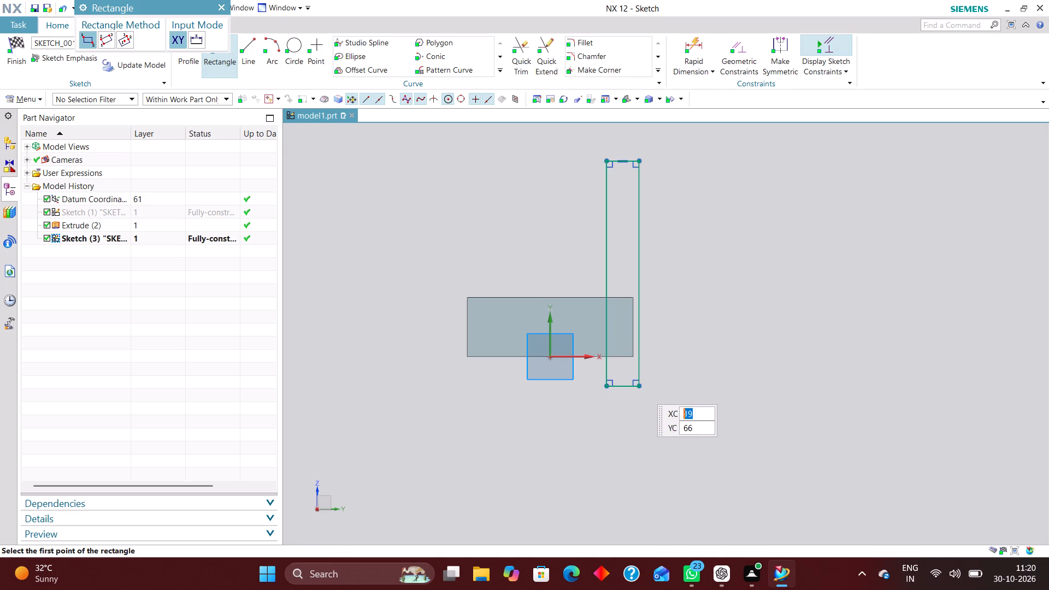
Dimension the tall rectangle's outer side at 28 mm from the sketch's vertical axis.
{"action": "left_click", "coordinate": [687, 43]}
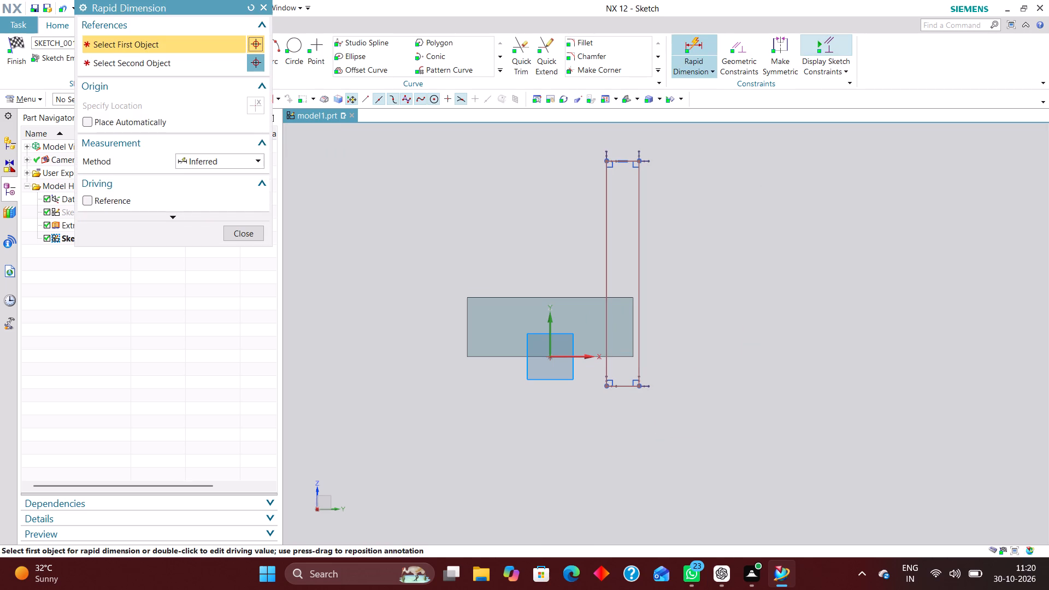
{"action": "left_click", "coordinate": [551, 328]}
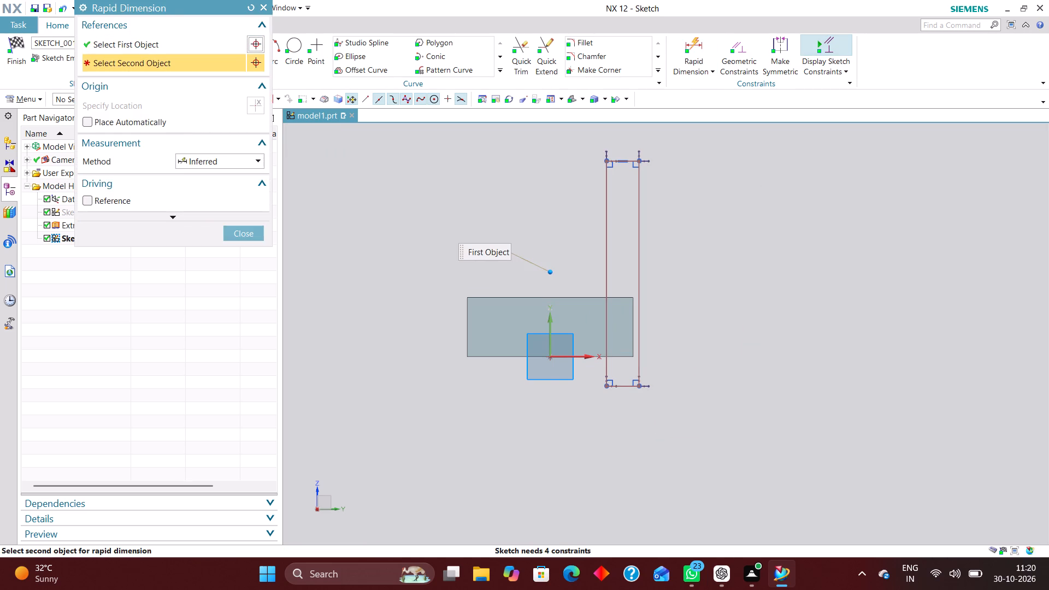
{"action": "left_click", "coordinate": [640, 363]}
{"action": "left_click", "coordinate": [596, 459]}
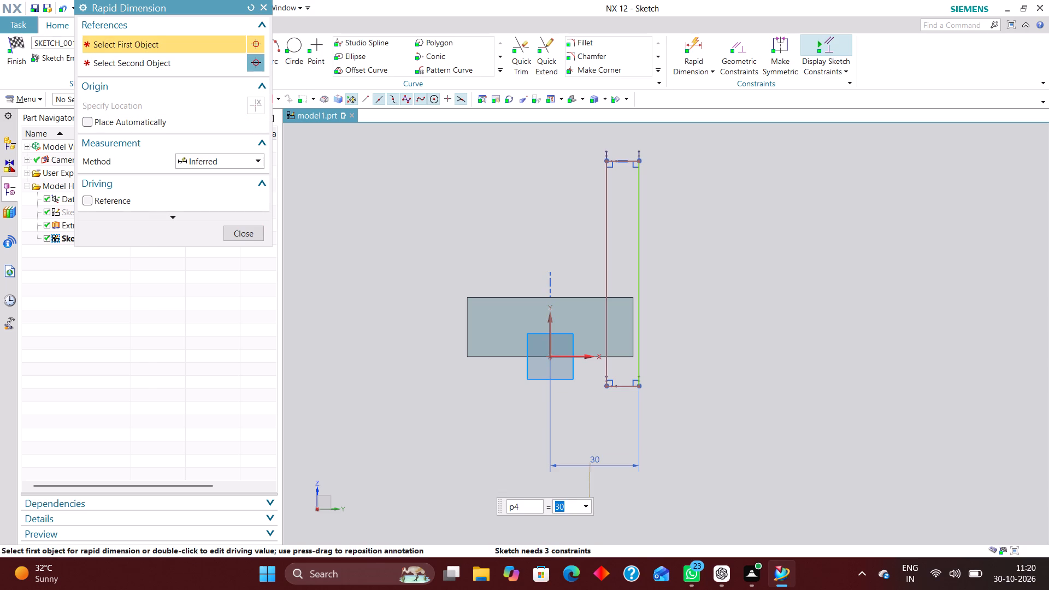
{"action": "type", "text": "28"}
{"action": "key", "text": "Return"}
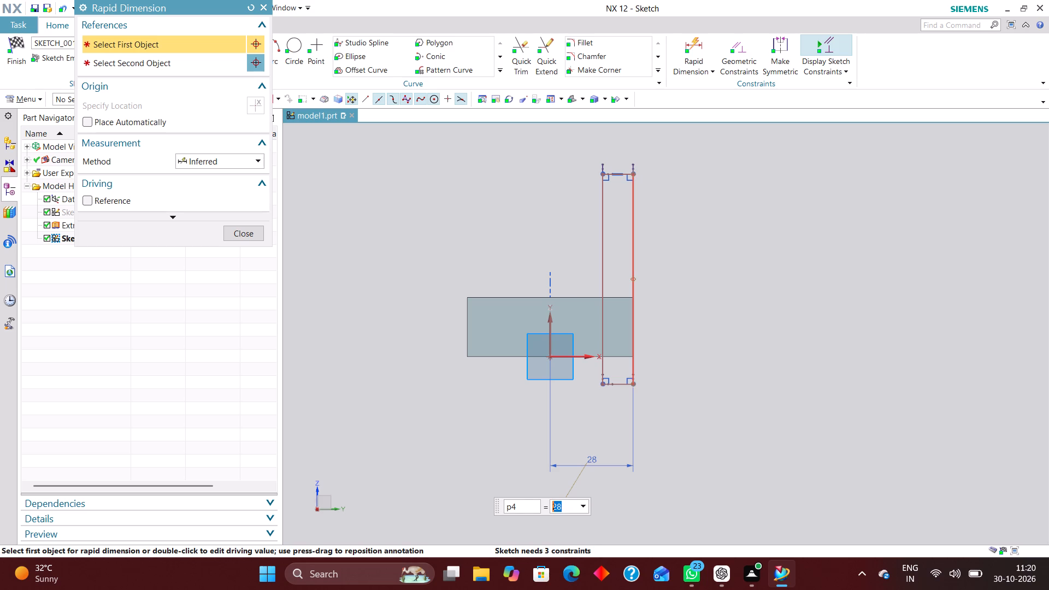
Constrain the midpoint of the tall rectangle's lower side onto the sketch's horizontal axis.
{"action": "left_click", "coordinate": [742, 44]}
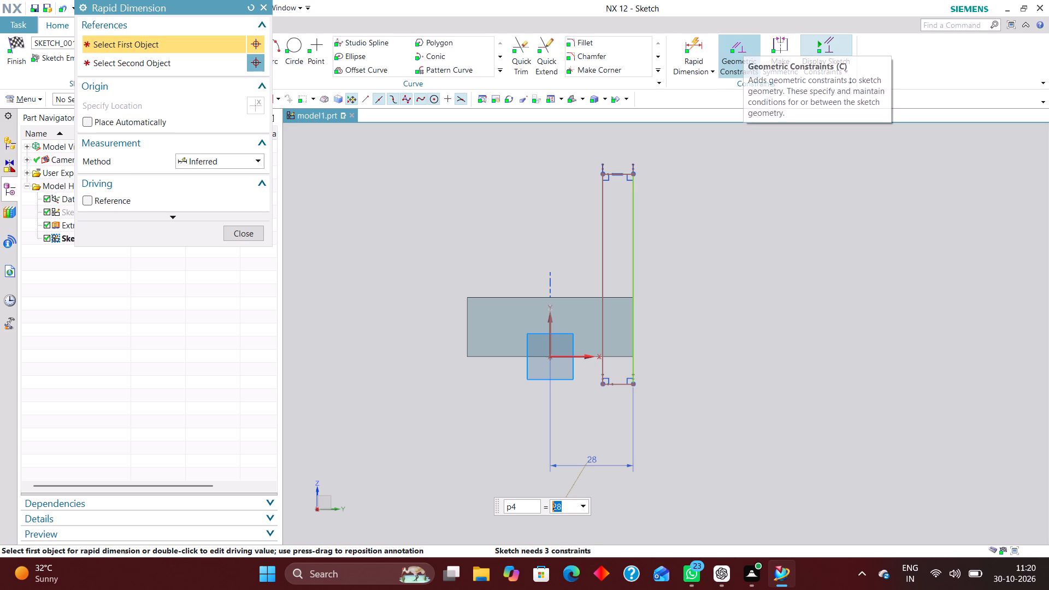
{"action": "left_click", "coordinate": [616, 381]}
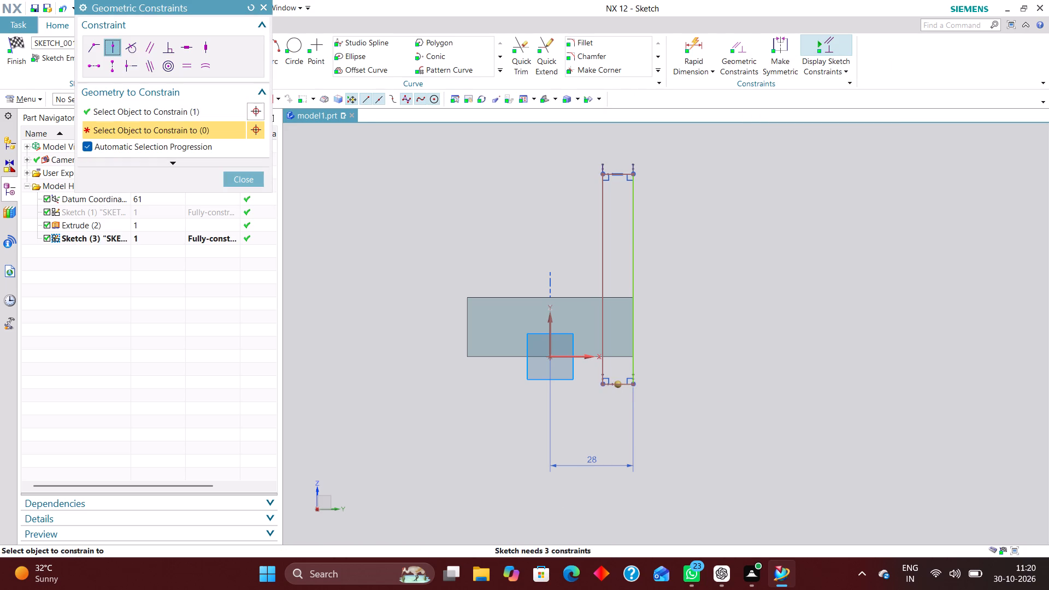
{"action": "left_click", "coordinate": [567, 358]}
Dimension the tall rectangle's outer side and set its height to 76 mm.
{"action": "left_click", "coordinate": [691, 42]}
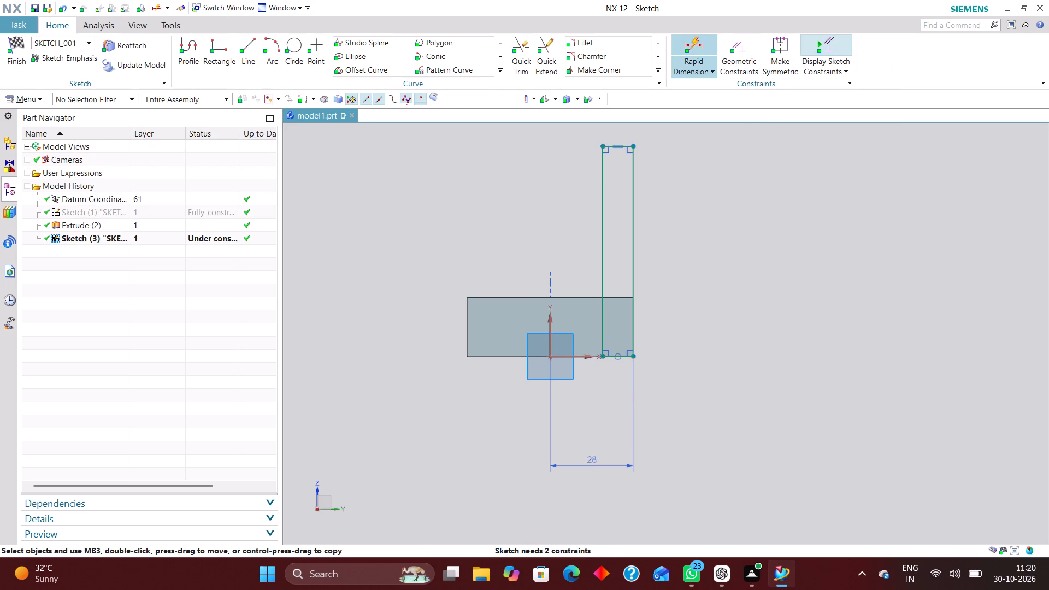
{"action": "left_click", "coordinate": [633, 232]}
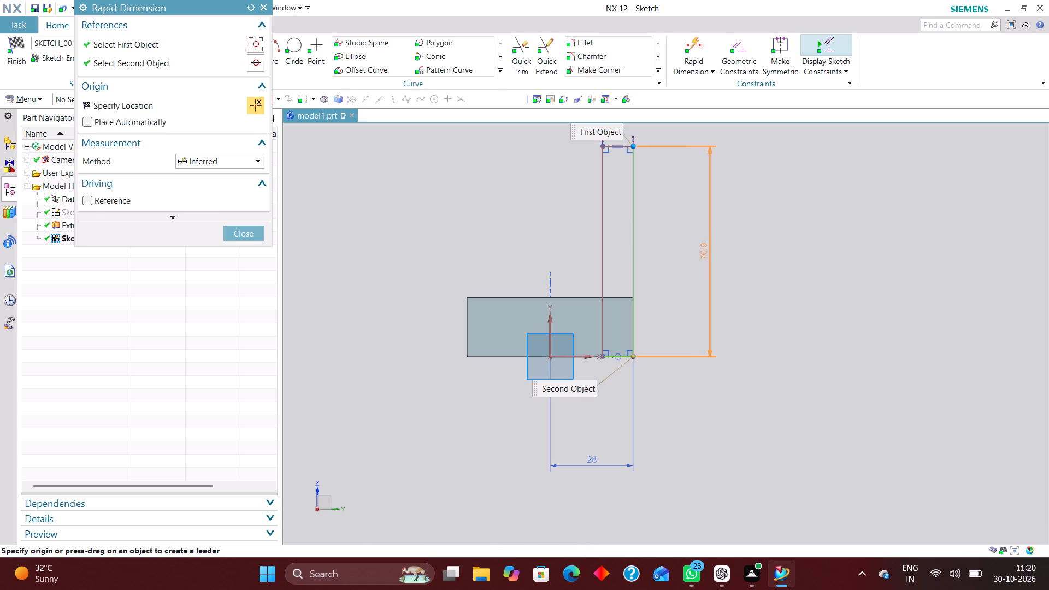
{"action": "left_click", "coordinate": [697, 257]}
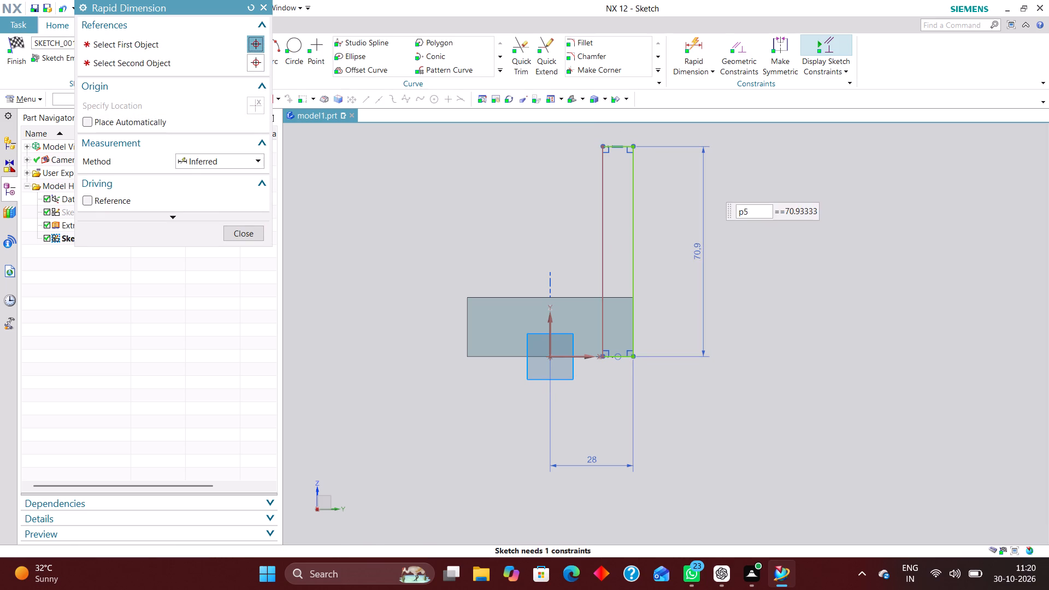
{"action": "type", "text": "76"}
{"action": "key", "text": "Return"}
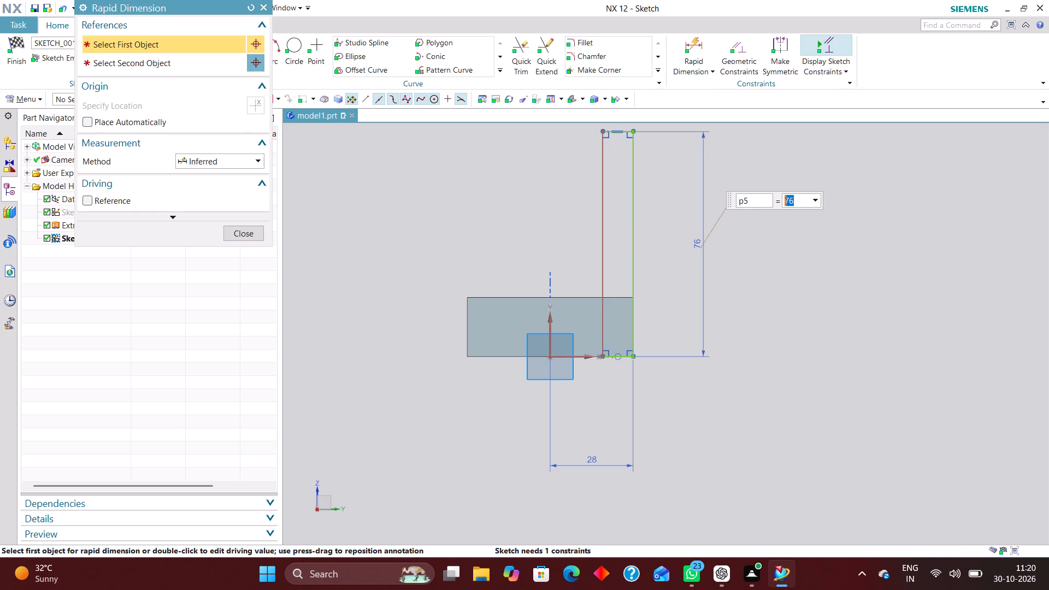
{"action": "left_click", "coordinate": [247, 231]}
Dimension the tall rectangle's lower side, set its width to 20 mm, and finish the sketch.
{"action": "left_click", "coordinate": [687, 44]}
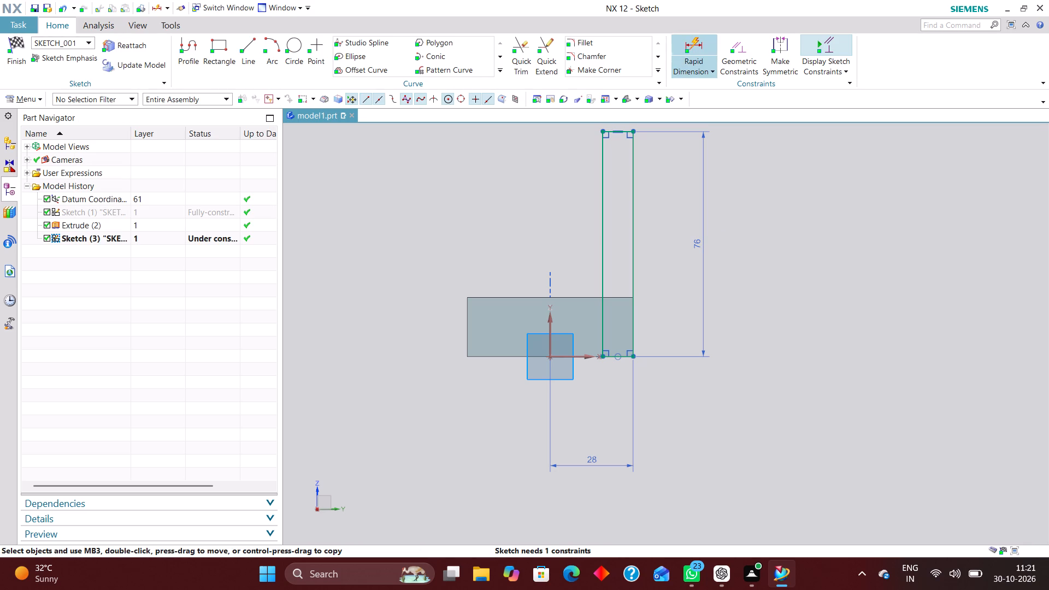
{"action": "scroll", "coordinate": [656, 360], "scroll_direction": "up", "scroll_amount": 4}
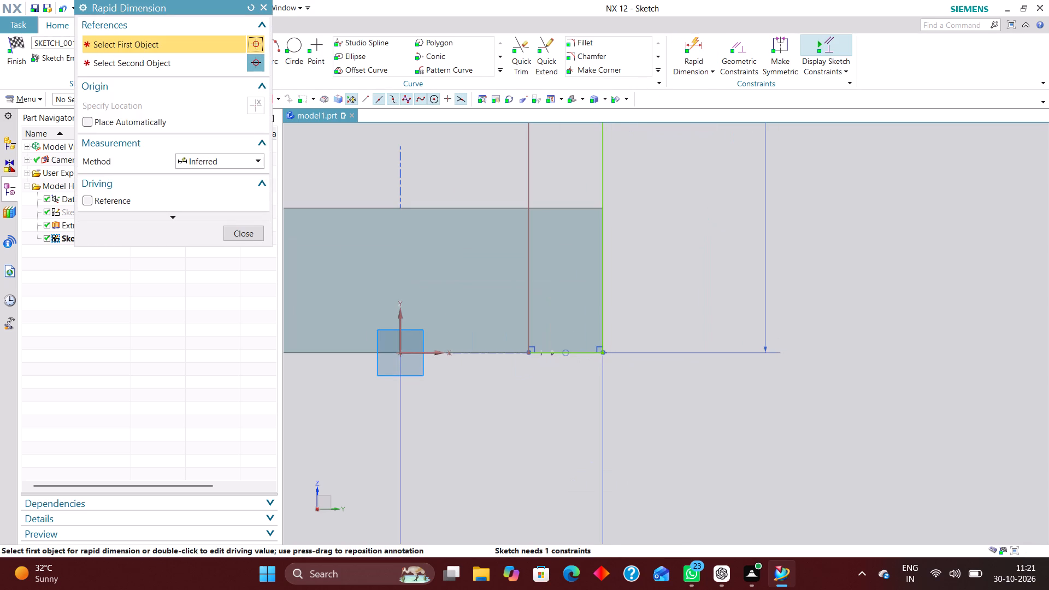
{"action": "left_click", "coordinate": [588, 352]}
{"action": "left_click", "coordinate": [570, 468]}
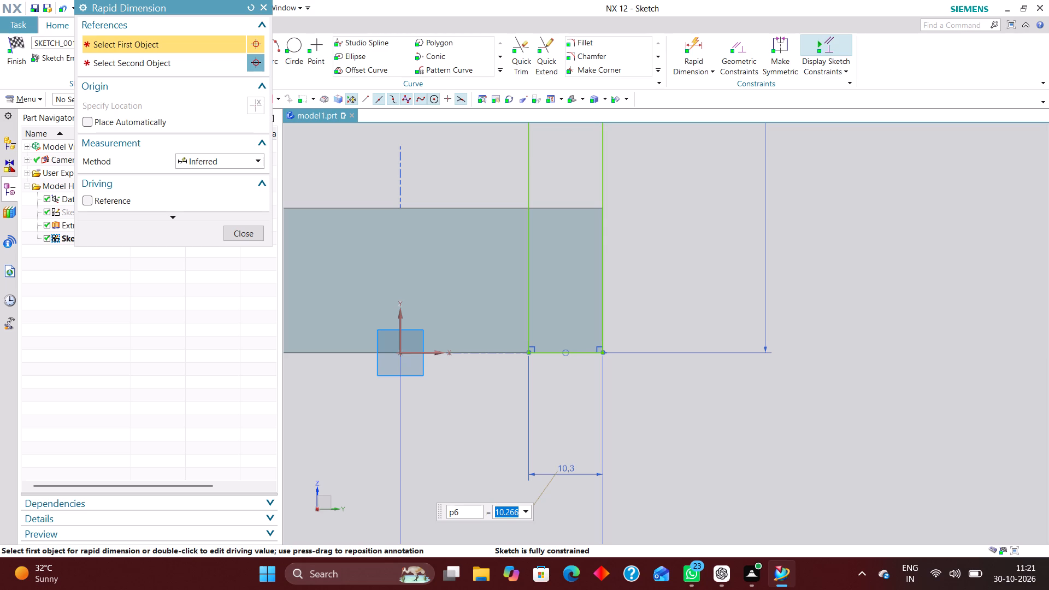
{"action": "type", "text": "20"}
{"action": "key", "text": "Return"}
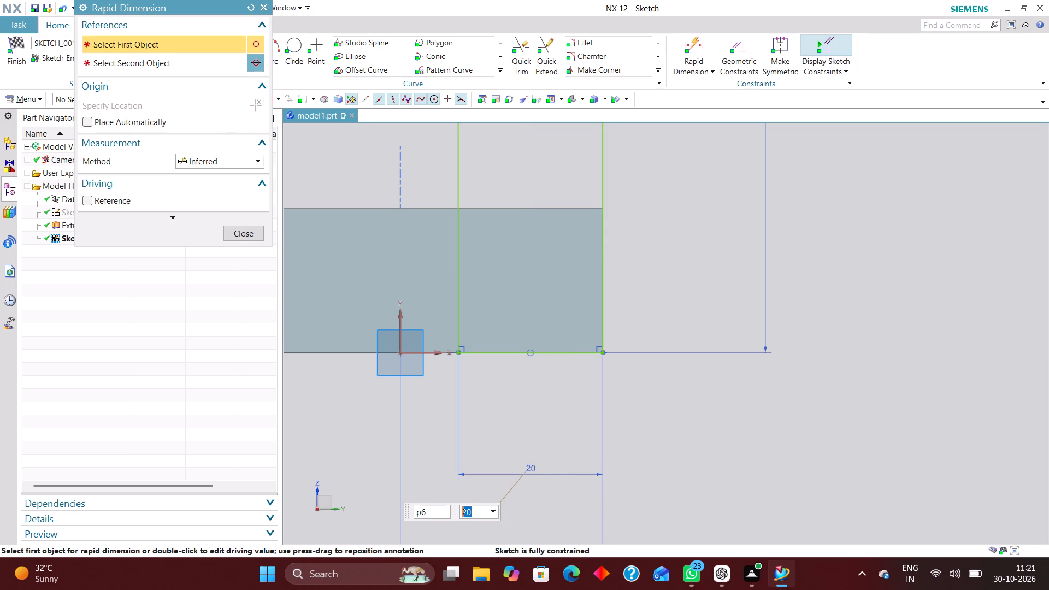
{"action": "left_click", "coordinate": [239, 234]}
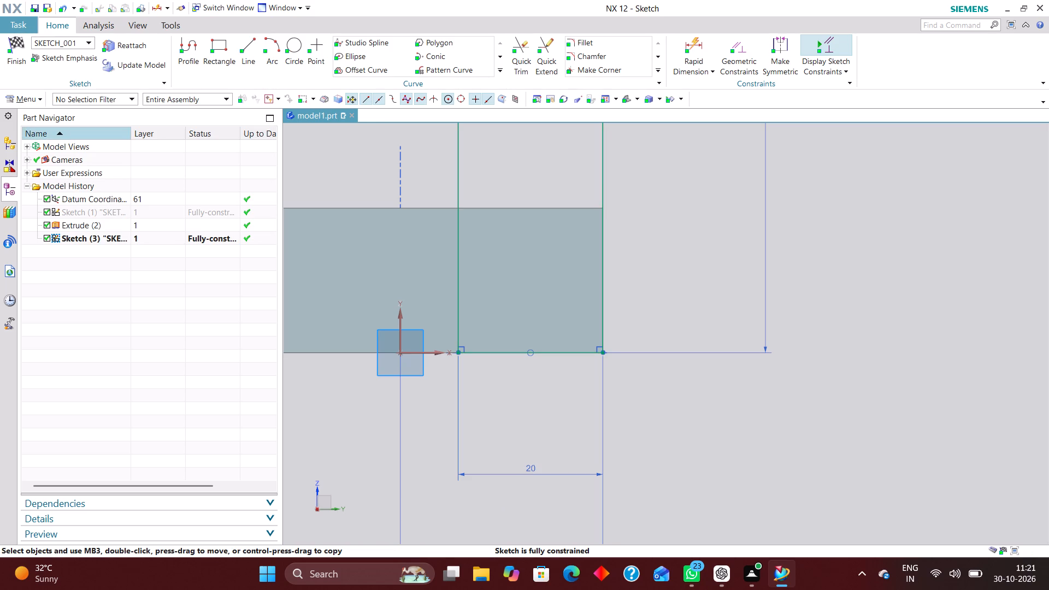
{"action": "left_click", "coordinate": [19, 47]}
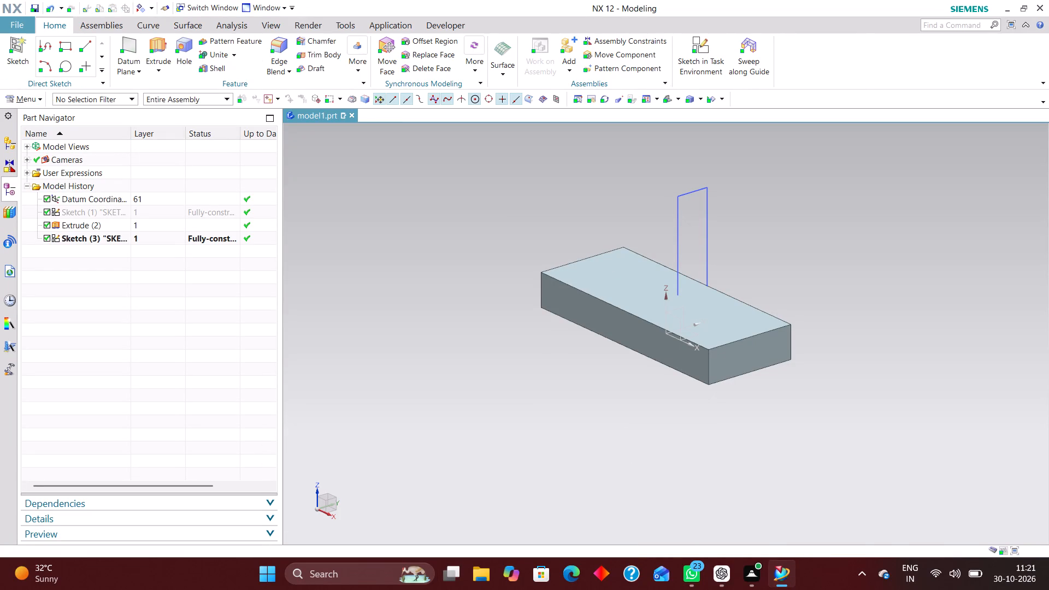
Extrude the tall rectangle symmetrically with a distance of 70 mm and no Boolean to form the upright plate.
{"action": "middle_click_drag", "start_coordinate": [898, 305], "coordinate": [879, 302]}
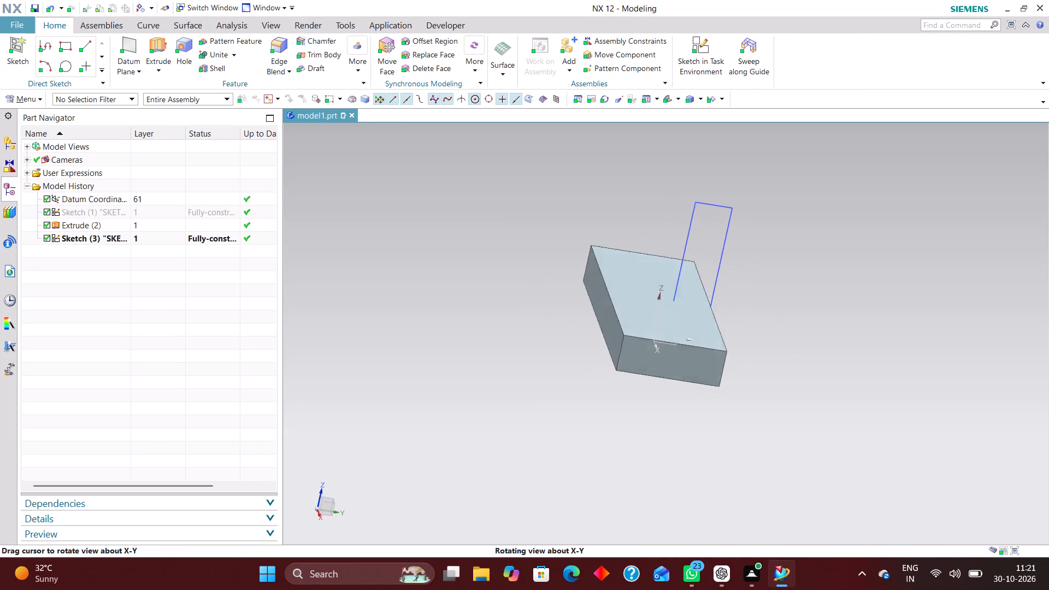
{"action": "middle_click_drag", "start_coordinate": [879, 302], "coordinate": [881, 300]}
{"action": "right_click_drag", "start_coordinate": [885, 291], "coordinate": [510, 245]}
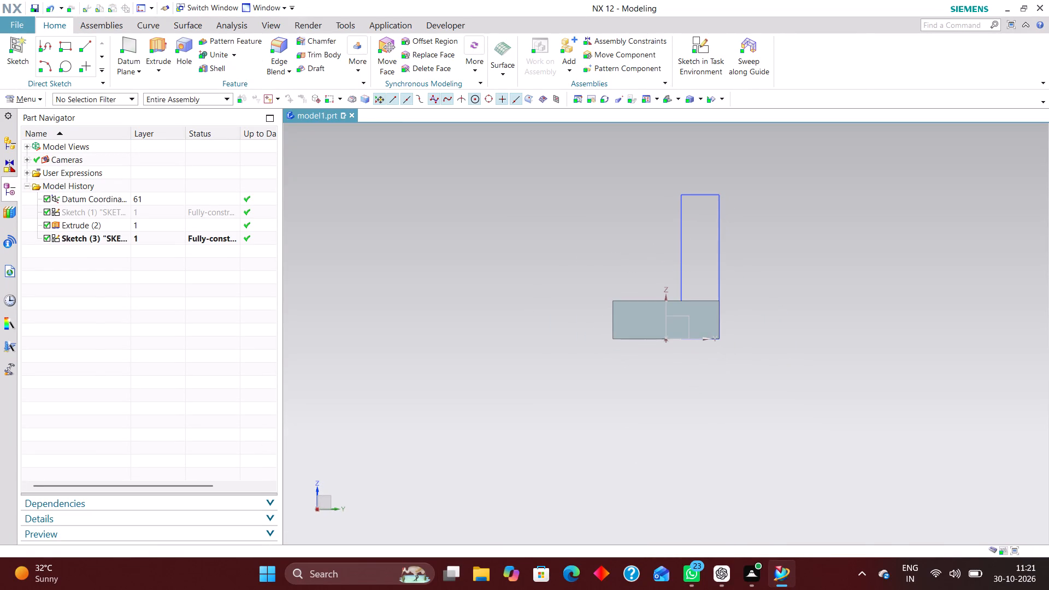
{"action": "middle_click_drag", "start_coordinate": [565, 392], "coordinate": [598, 415]}
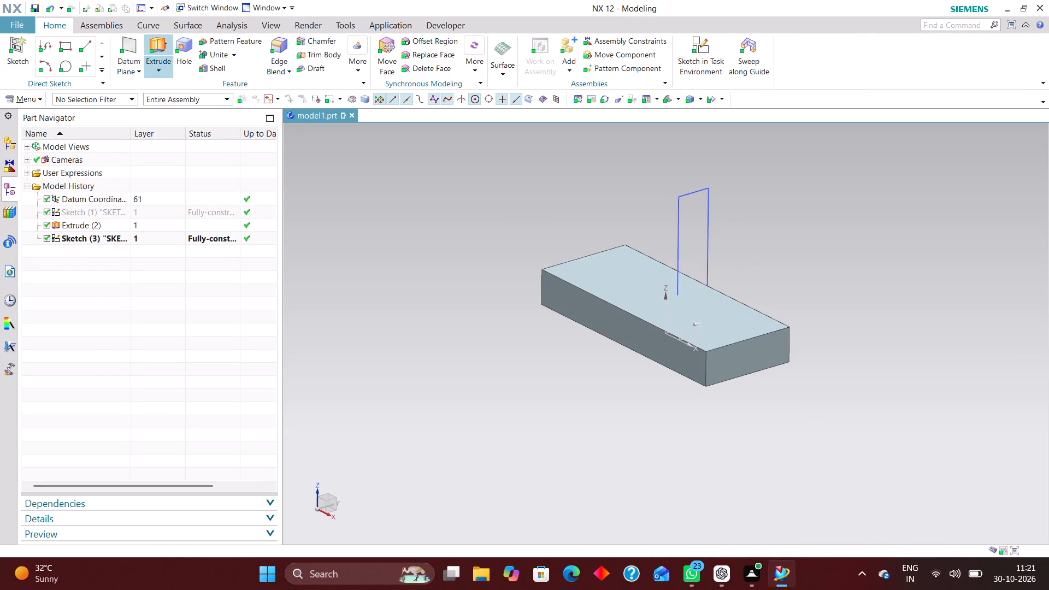
{"action": "left_click", "coordinate": [160, 37]}
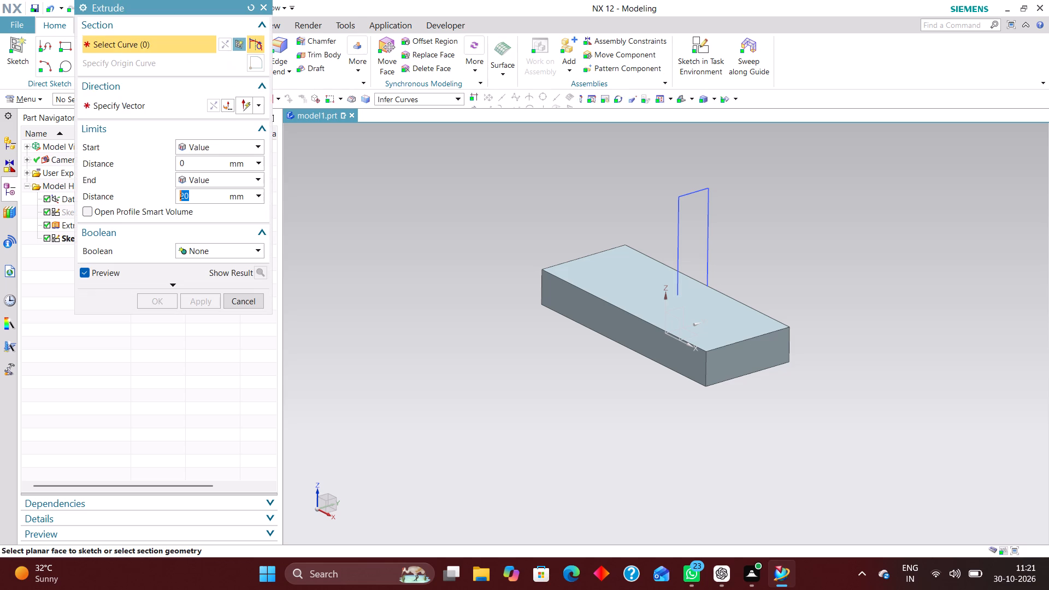
{"action": "left_click", "coordinate": [687, 192]}
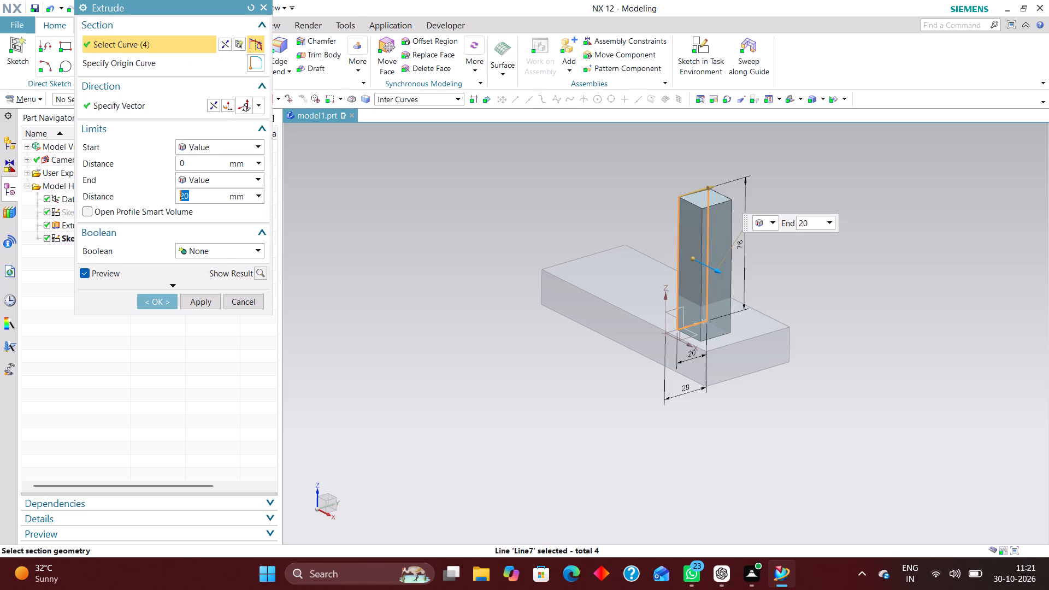
{"action": "left_click_drag", "start_coordinate": [714, 269], "coordinate": [743, 297]}
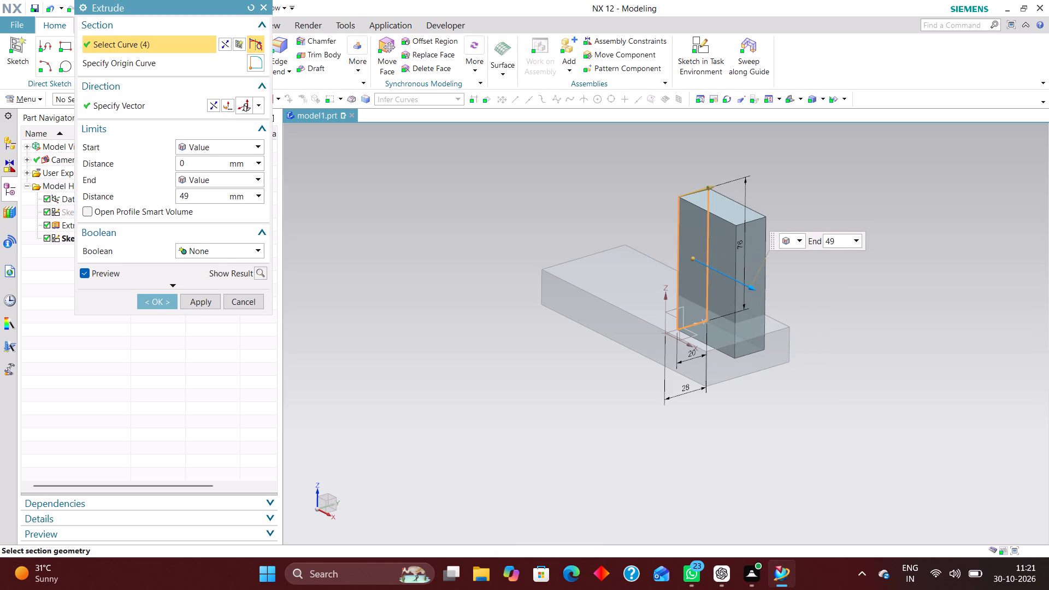
{"action": "left_click_drag", "start_coordinate": [743, 297], "coordinate": [766, 318]}
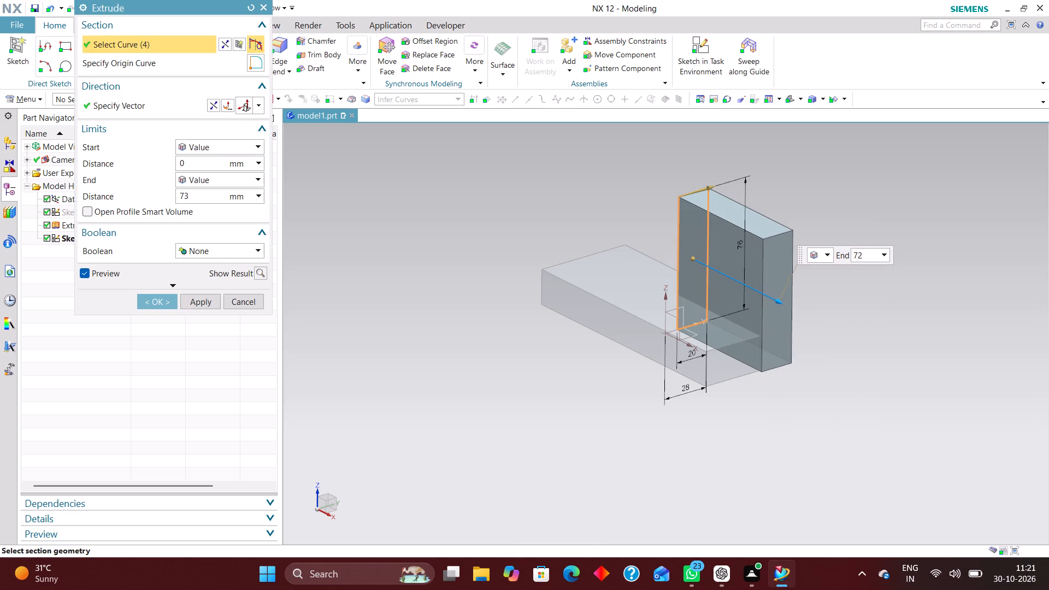
{"action": "left_click_drag", "start_coordinate": [766, 318], "coordinate": [764, 315]}
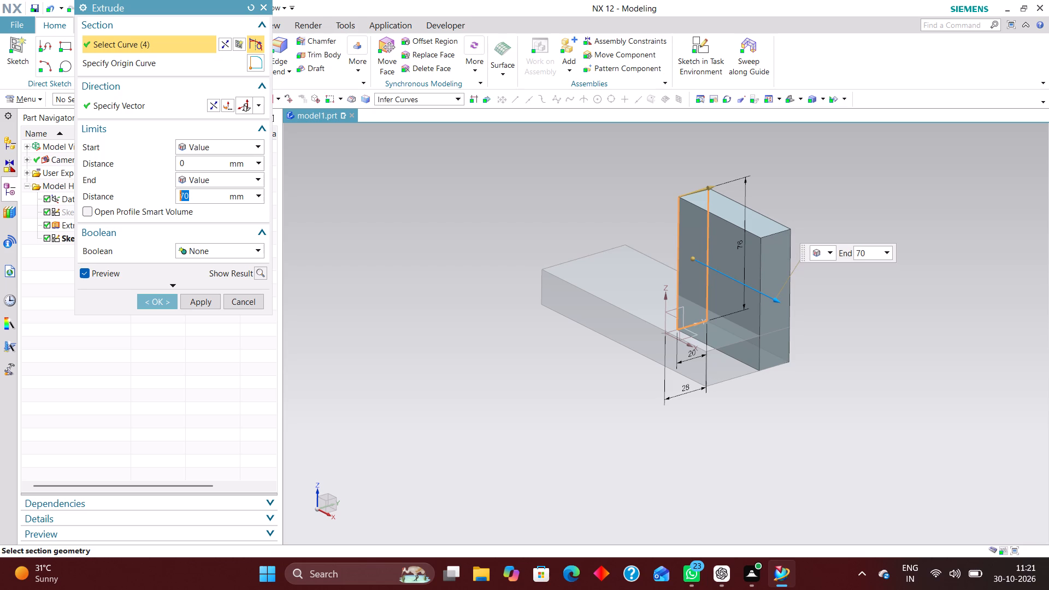
{"action": "left_click", "coordinate": [246, 146]}
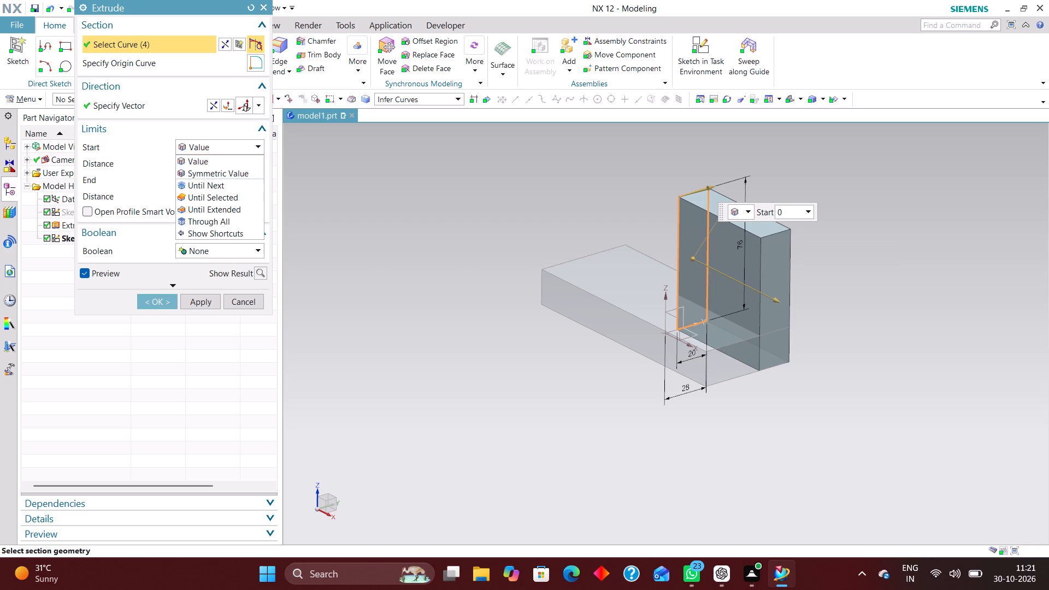
{"action": "left_click", "coordinate": [236, 169]}
{"action": "left_click", "coordinate": [168, 272]}
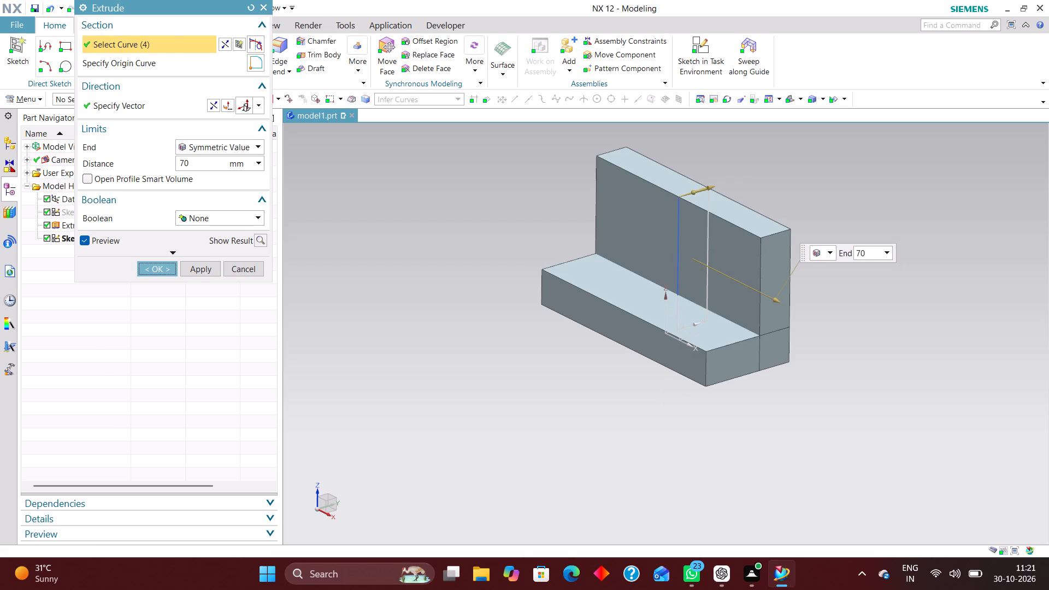
Measure the distance between the upright plate's inner face and the base plate's long front face.
{"action": "middle_click_drag", "start_coordinate": [791, 403], "coordinate": [778, 406]}
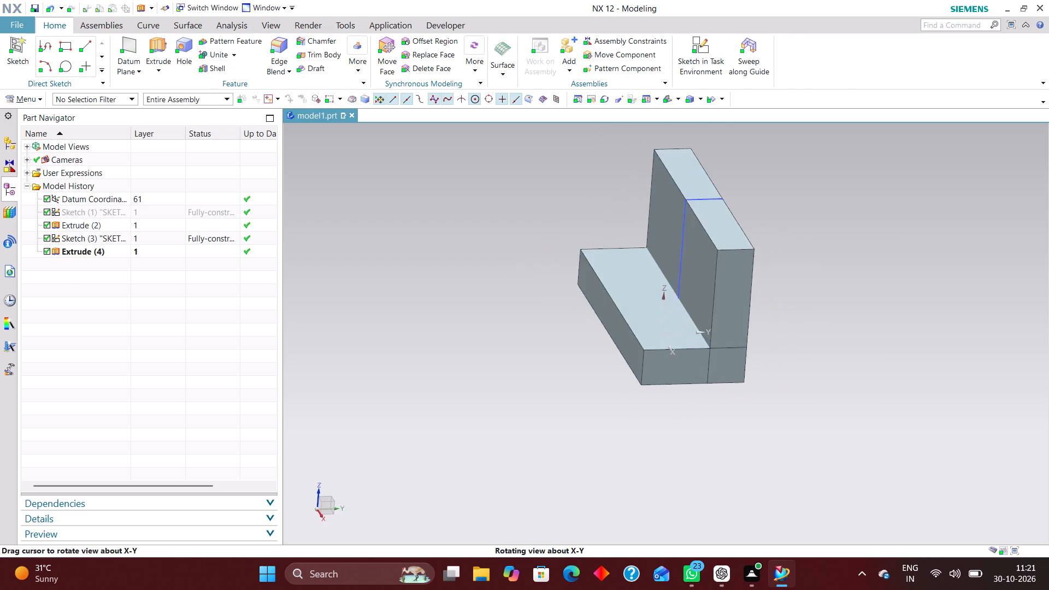
{"action": "middle_click_drag", "start_coordinate": [778, 406], "coordinate": [798, 416]}
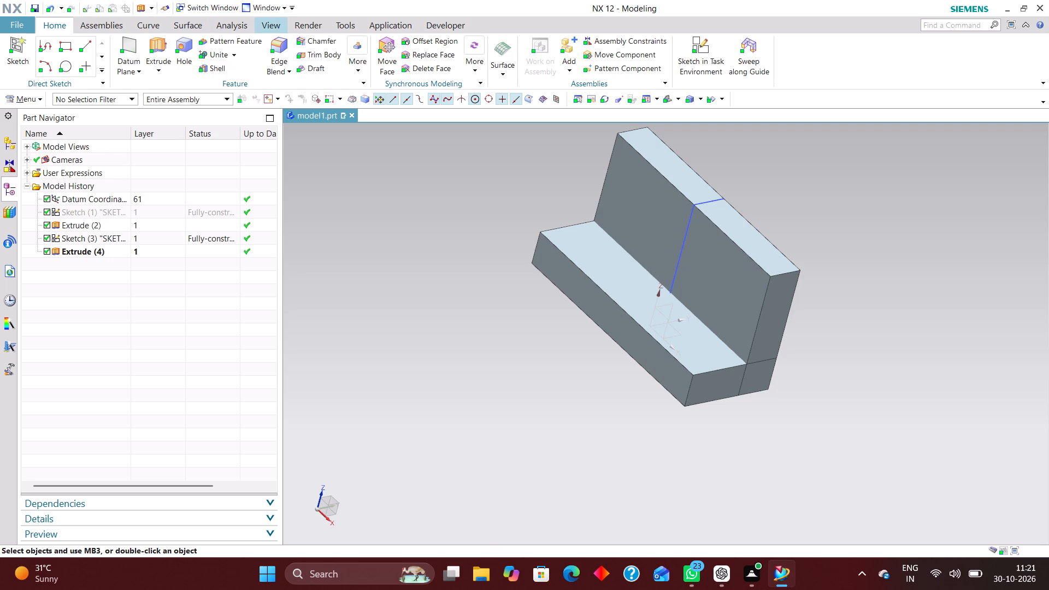
{"action": "left_click", "coordinate": [237, 28]}
{"action": "left_click", "coordinate": [16, 44]}
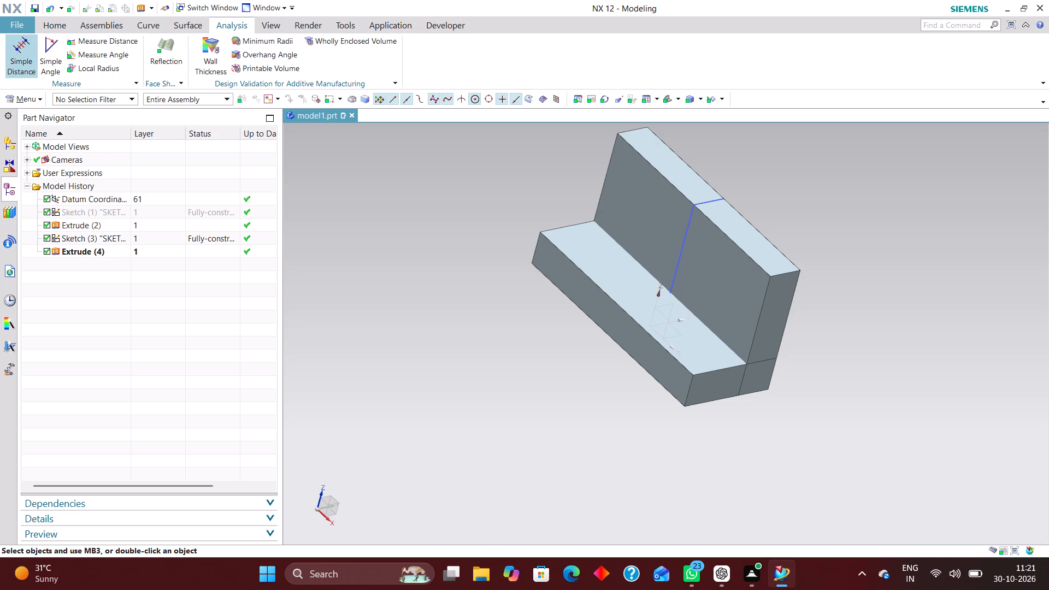
{"action": "left_click", "coordinate": [736, 264]}
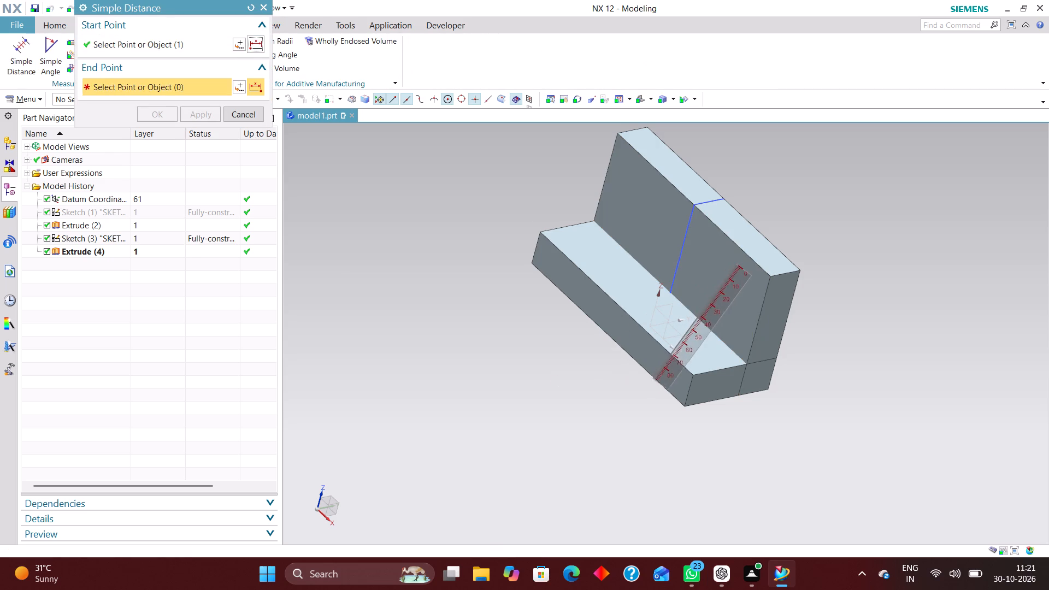
{"action": "left_click", "coordinate": [674, 371]}
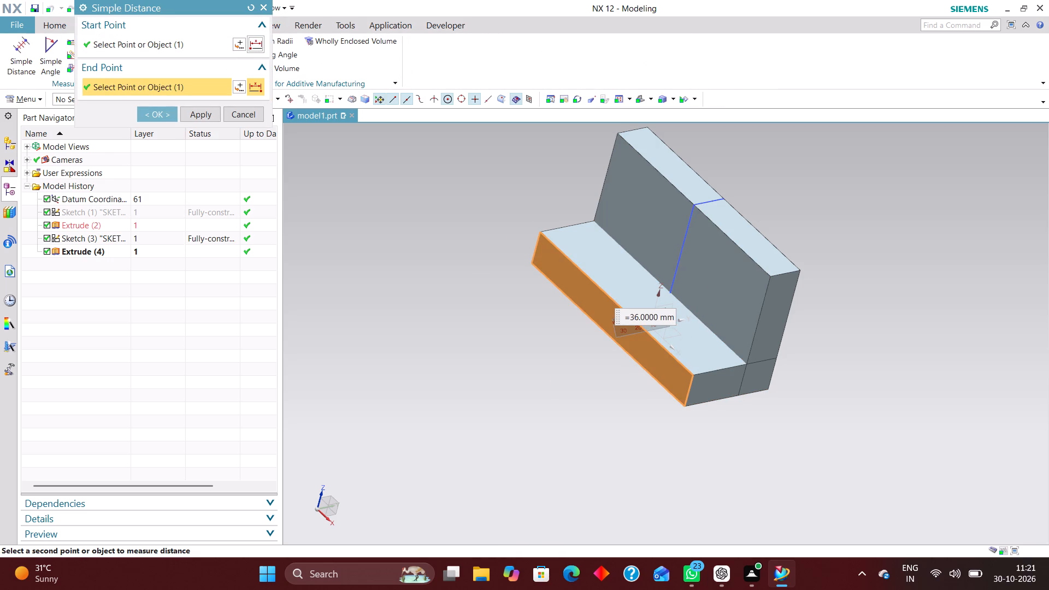
{"action": "left_click", "coordinate": [251, 115]}
{"action": "left_click", "coordinate": [52, 22]}
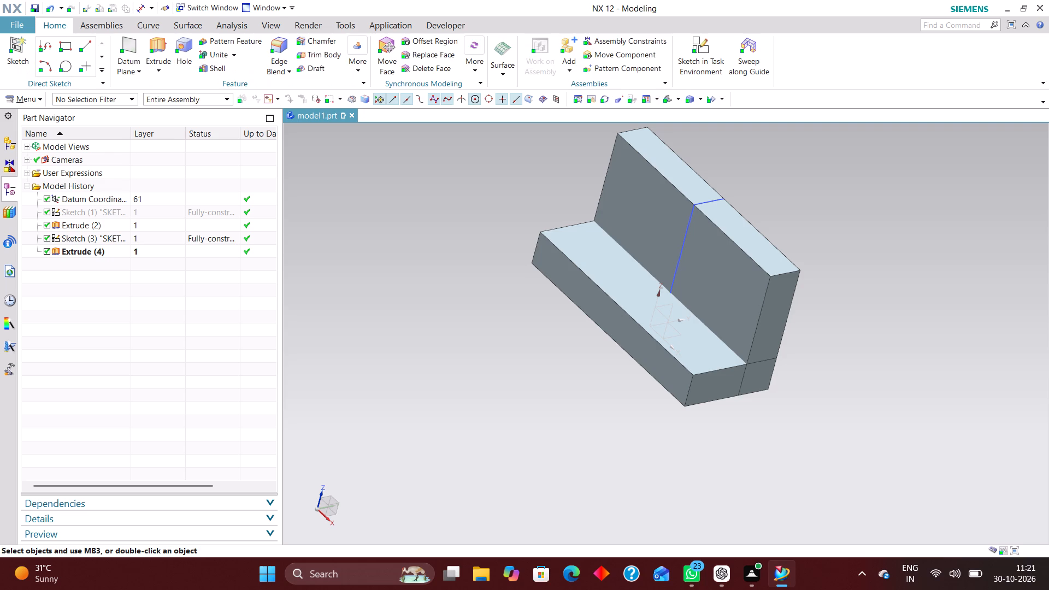
Unite the upright plate with the base plate, using the base plate as the target body.
{"action": "left_click", "coordinate": [215, 57]}
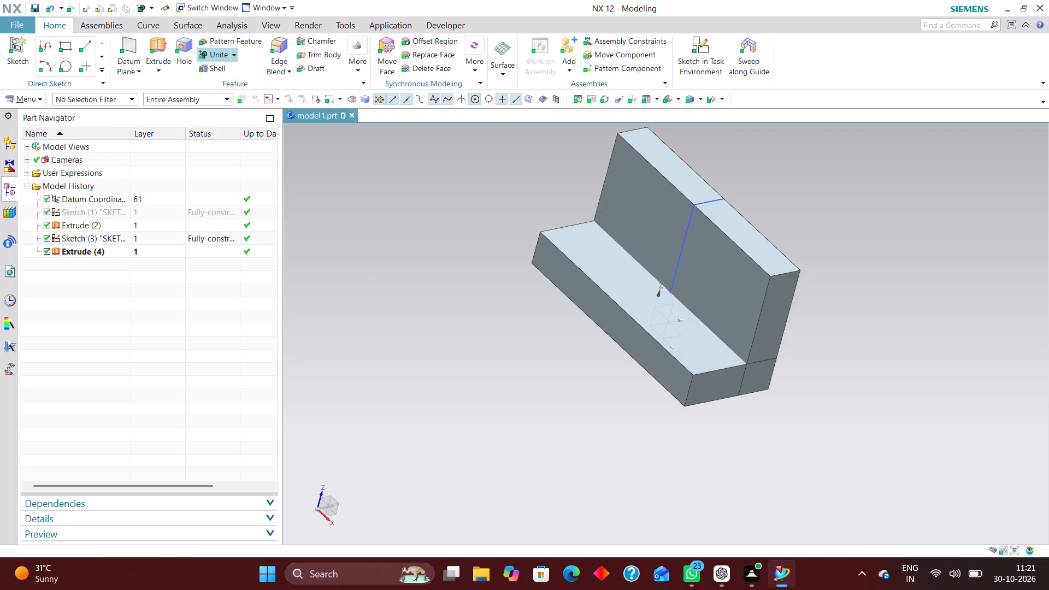
{"action": "left_click", "coordinate": [728, 356]}
{"action": "left_click", "coordinate": [771, 292]}
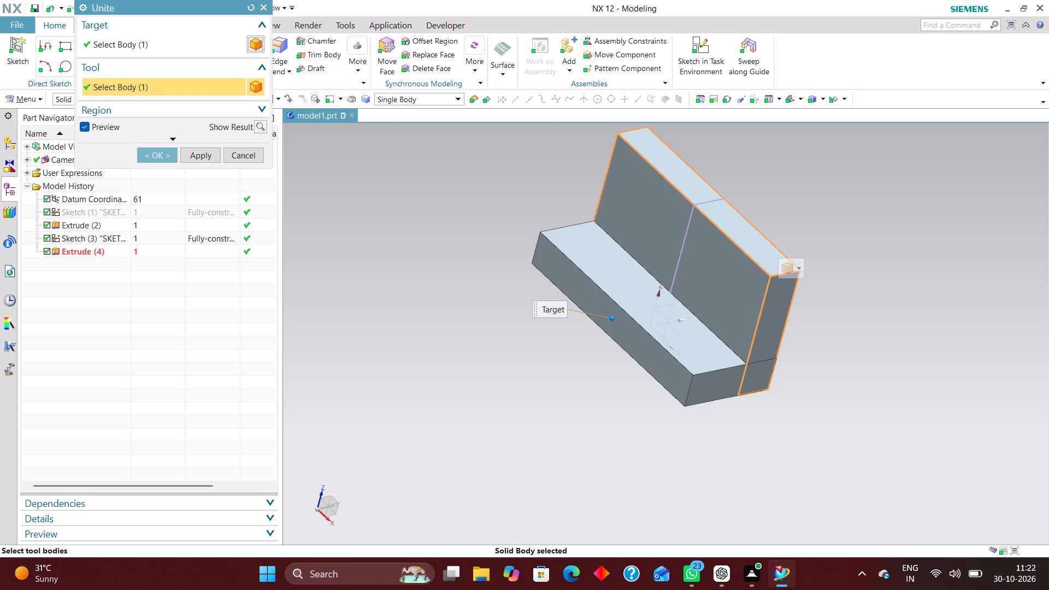
{"action": "left_click_drag", "start_coordinate": [154, 154], "coordinate": [152, 143]}
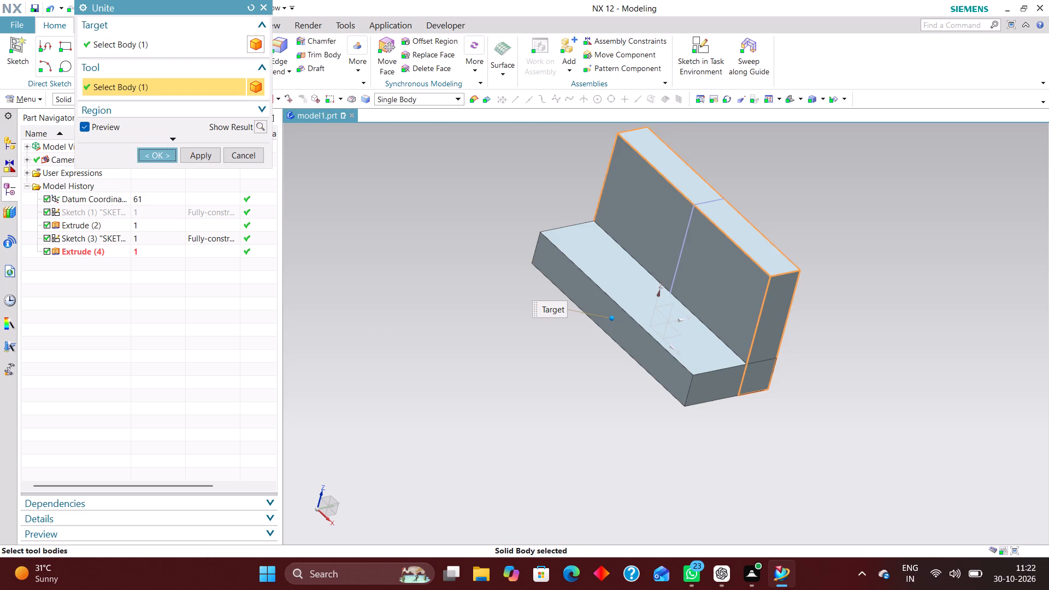
{"action": "left_click", "coordinate": [153, 151]}
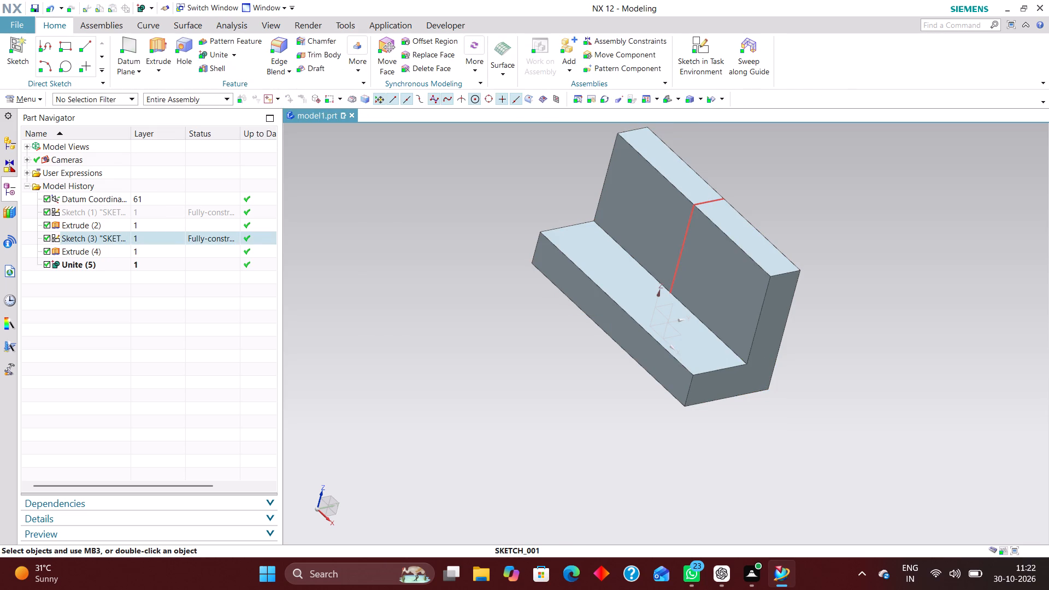
Hide the upright plate's profile sketch.
{"action": "right_click_drag", "start_coordinate": [686, 229], "coordinate": [650, 371]}
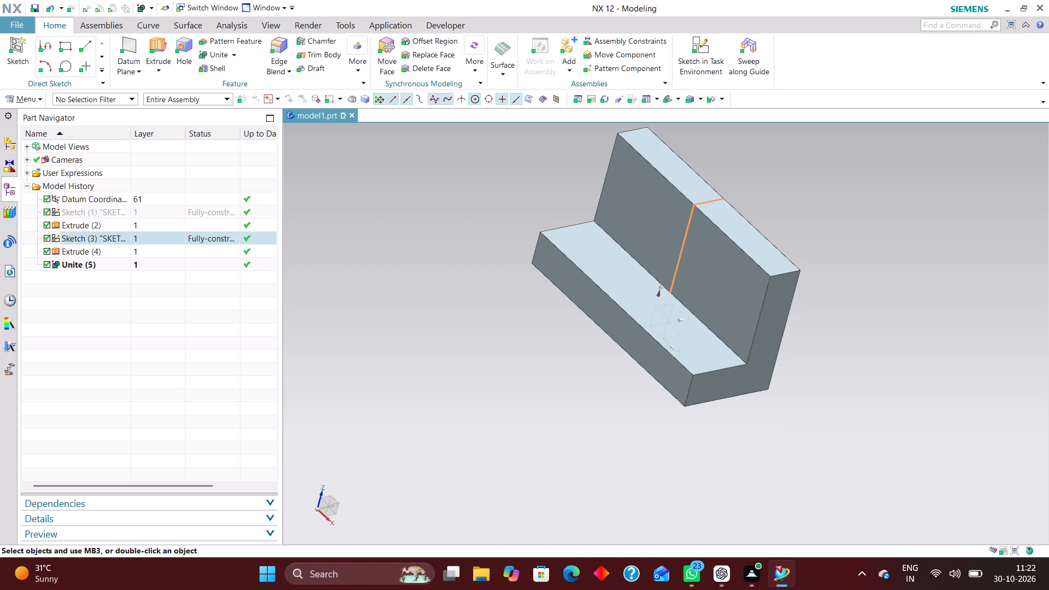
Inspect the united L-shaped bracket body from several angles.
{"action": "middle_click_drag", "start_coordinate": [874, 350], "coordinate": [868, 337]}
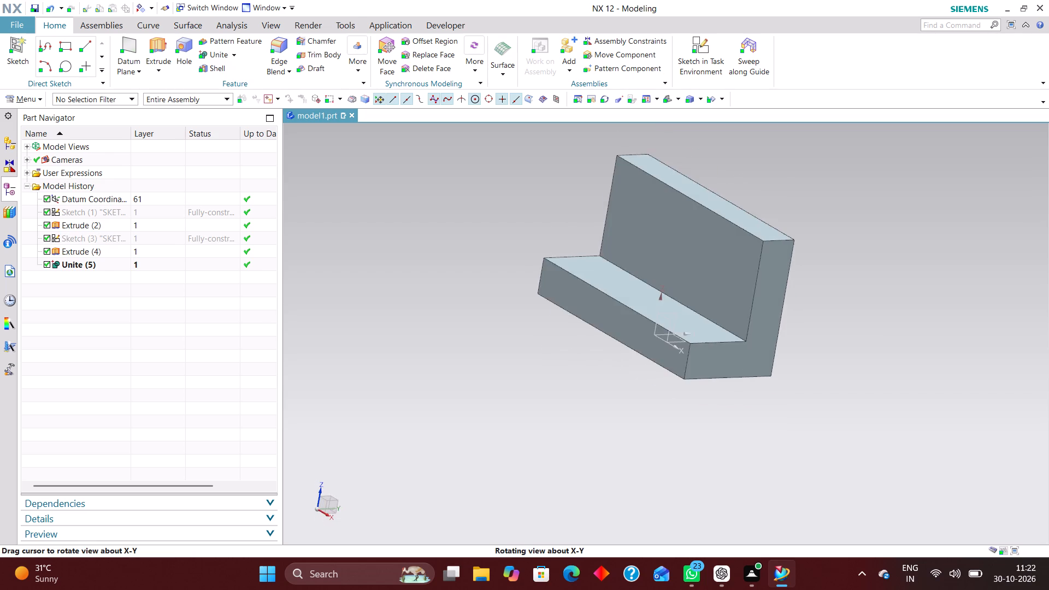
{"action": "middle_click_drag", "start_coordinate": [868, 337], "coordinate": [870, 341]}
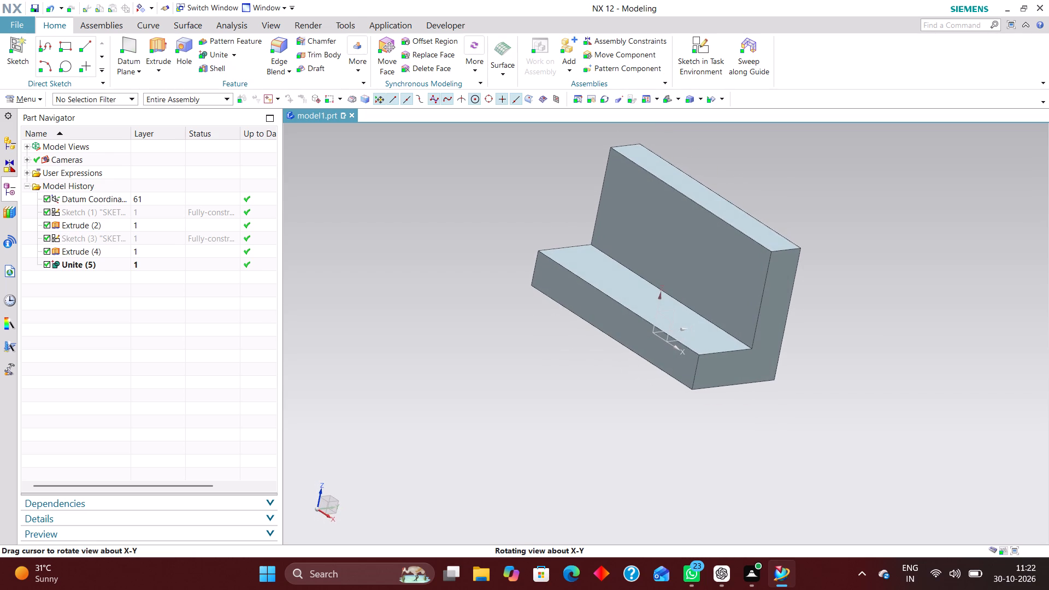
{"action": "middle_click_drag", "start_coordinate": [870, 341], "coordinate": [871, 343]}
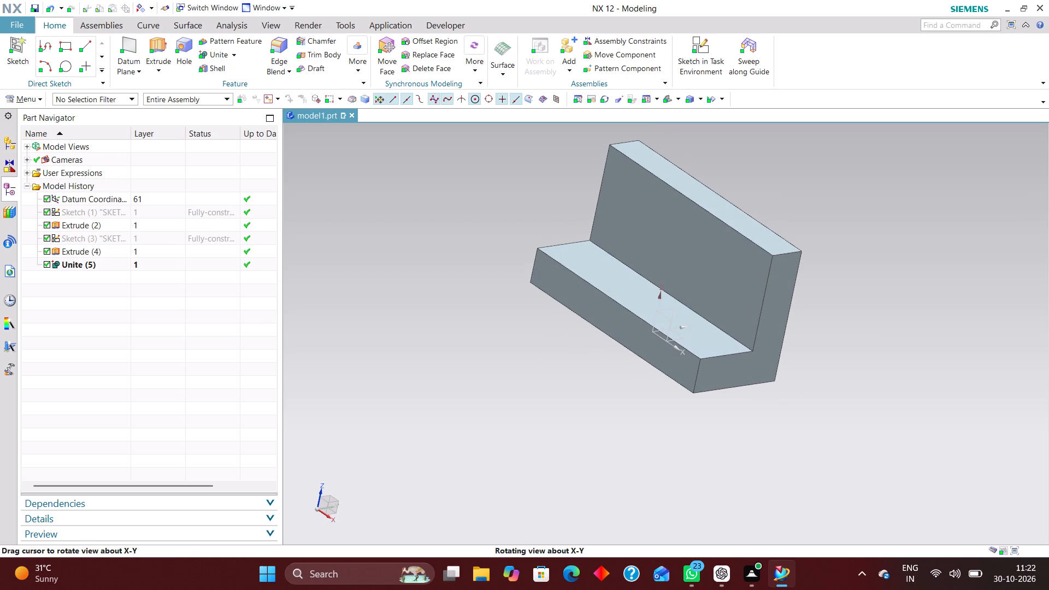
{"action": "middle_click_drag", "start_coordinate": [871, 343], "coordinate": [872, 342]}
{"action": "middle_click_drag", "start_coordinate": [893, 390], "coordinate": [870, 401]}
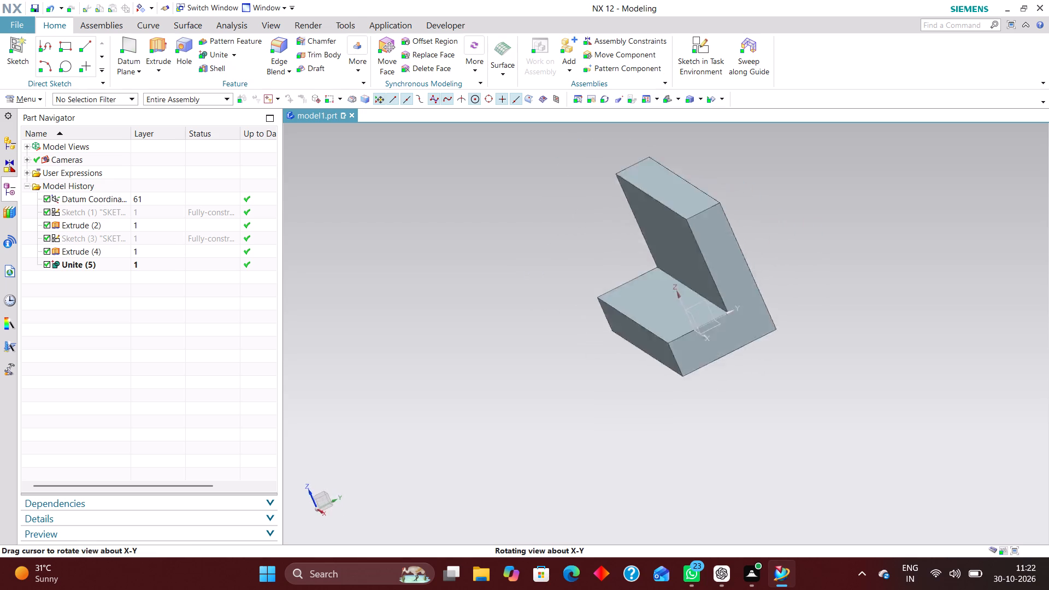
{"action": "middle_click_drag", "start_coordinate": [870, 401], "coordinate": [904, 392]}
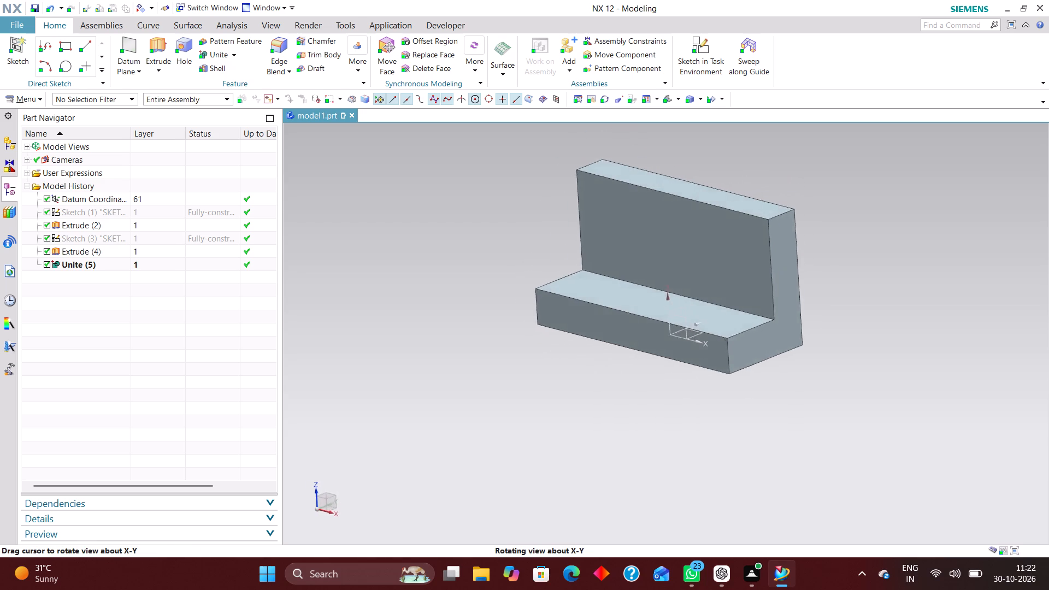
{"action": "middle_click_drag", "start_coordinate": [904, 392], "coordinate": [914, 388]}
{"action": "left_click", "coordinate": [666, 96]}
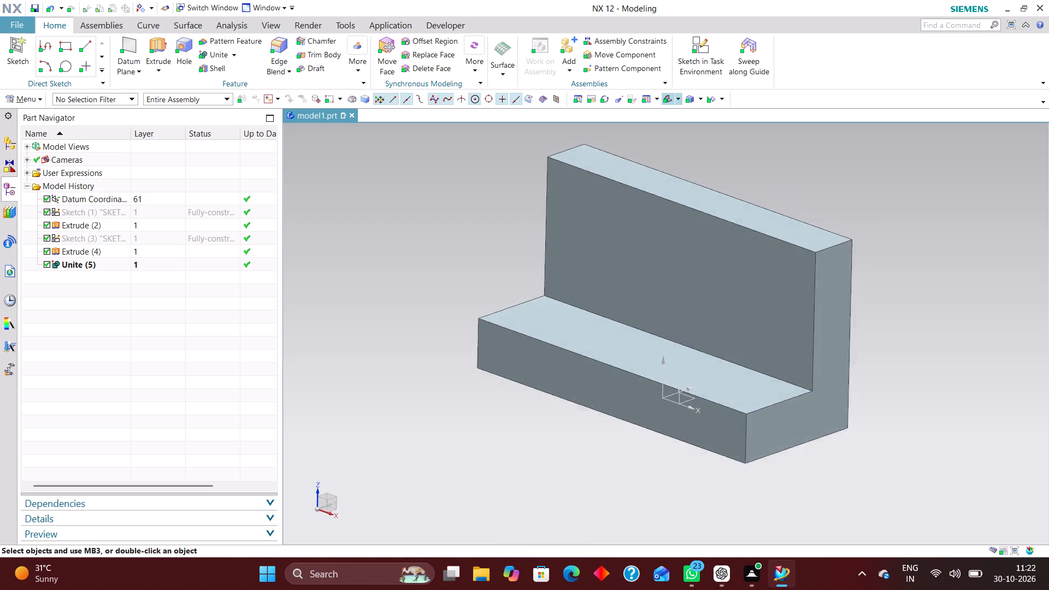
Create a sketch on the datum XY plane and draw a rectangle about 50 mm wide across the upright plate's inner edge, near the +X end.
{"action": "left_click", "coordinate": [709, 39]}
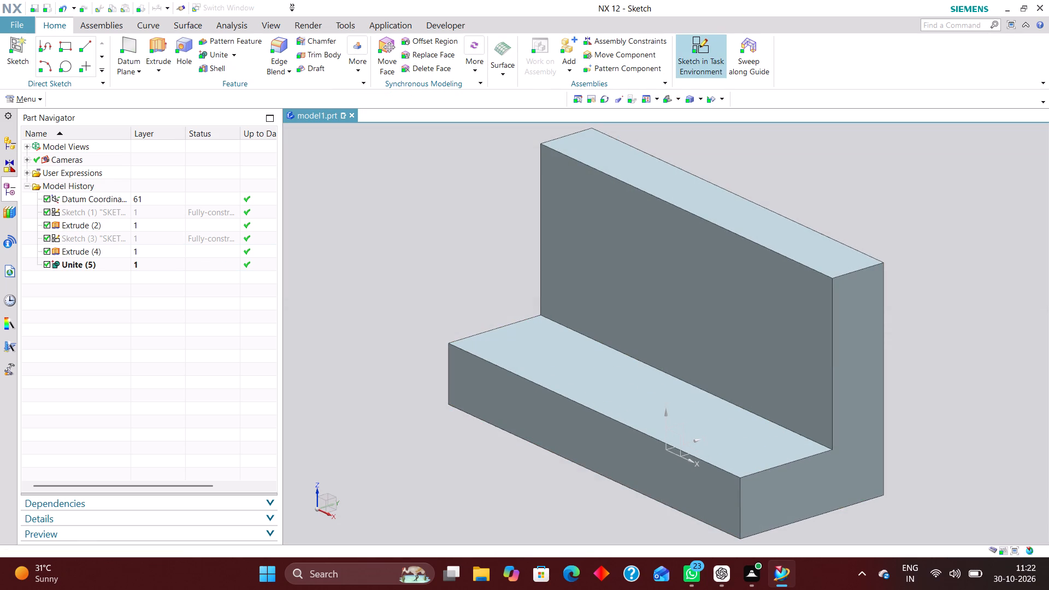
{"action": "left_click", "coordinate": [692, 450]}
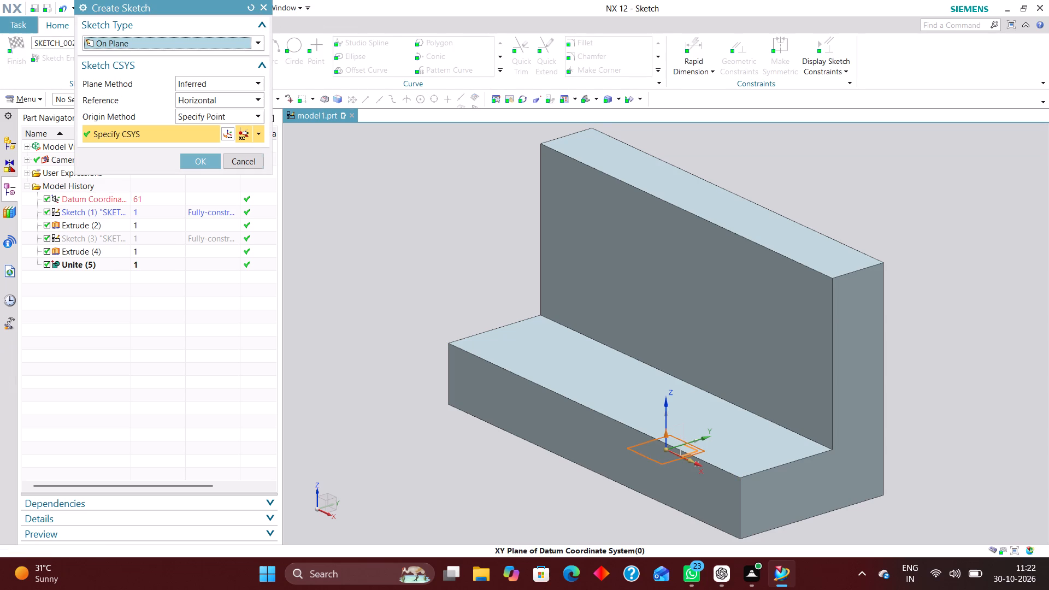
{"action": "left_click", "coordinate": [206, 160]}
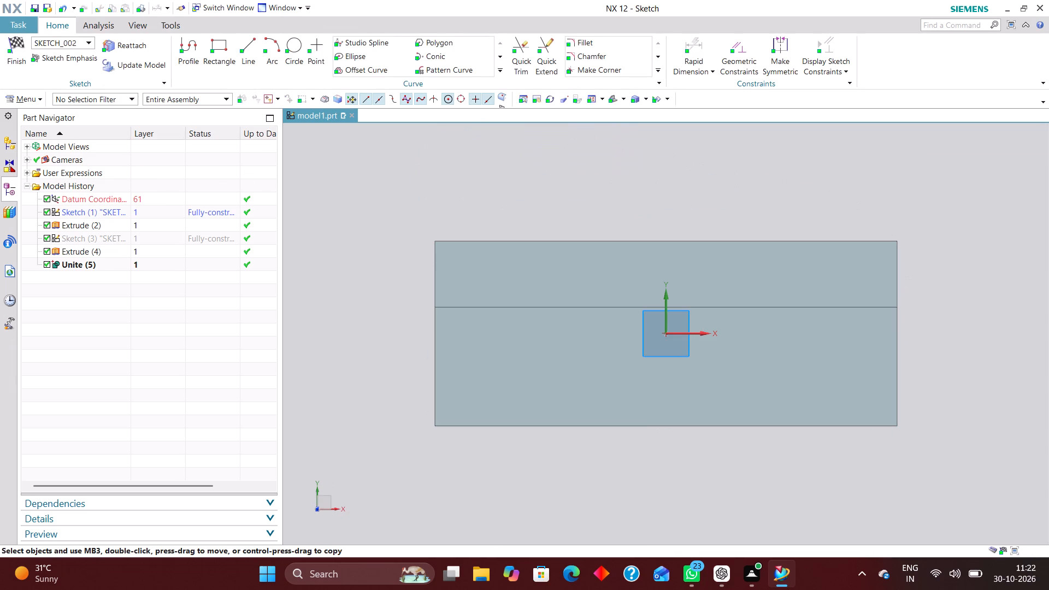
{"action": "left_click", "coordinate": [223, 44]}
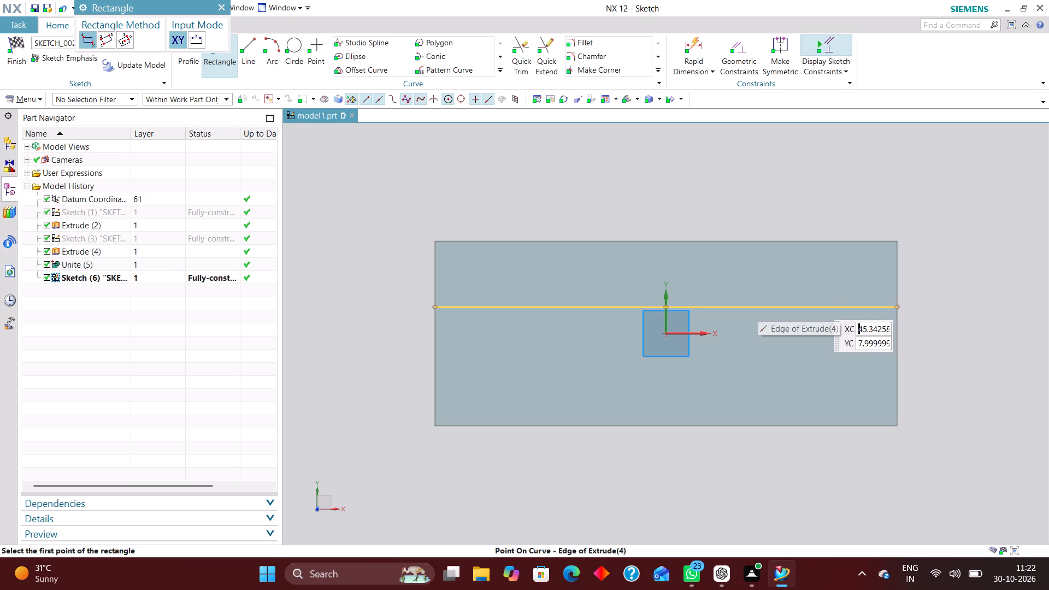
{"action": "left_click", "coordinate": [723, 279]}
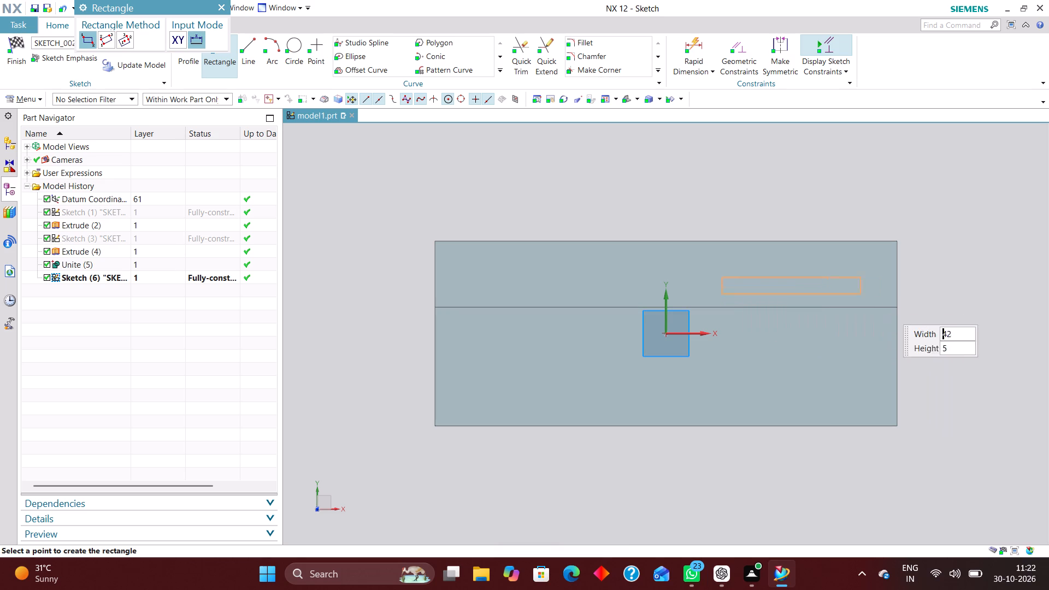
{"action": "left_click", "coordinate": [886, 333]}
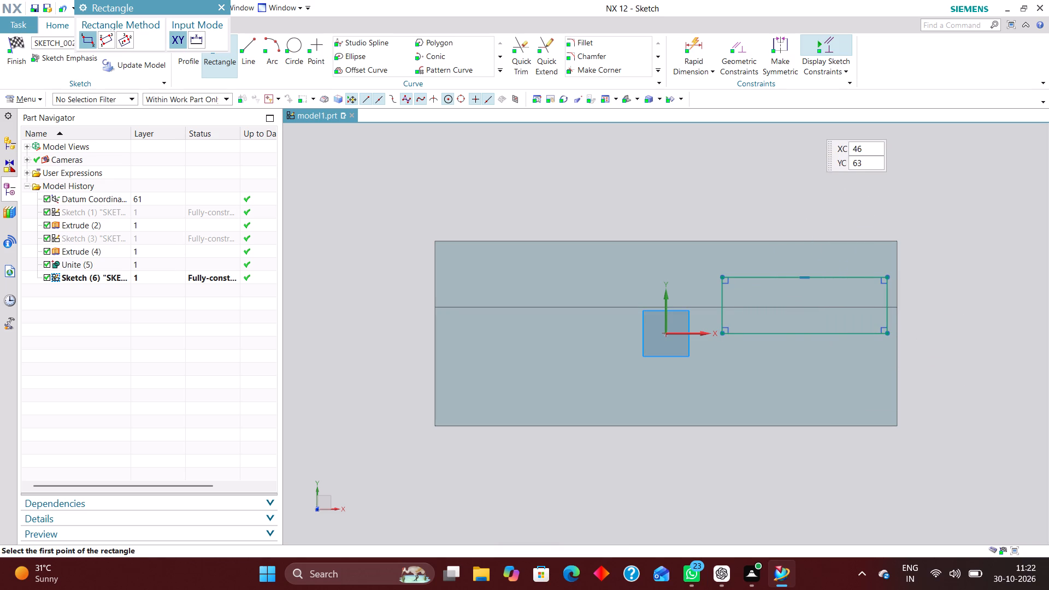
Dimension the rectangle's rear side 14 mm from the upright plate's outer edge and its width as 38 mm.
{"action": "left_click", "coordinate": [689, 44]}
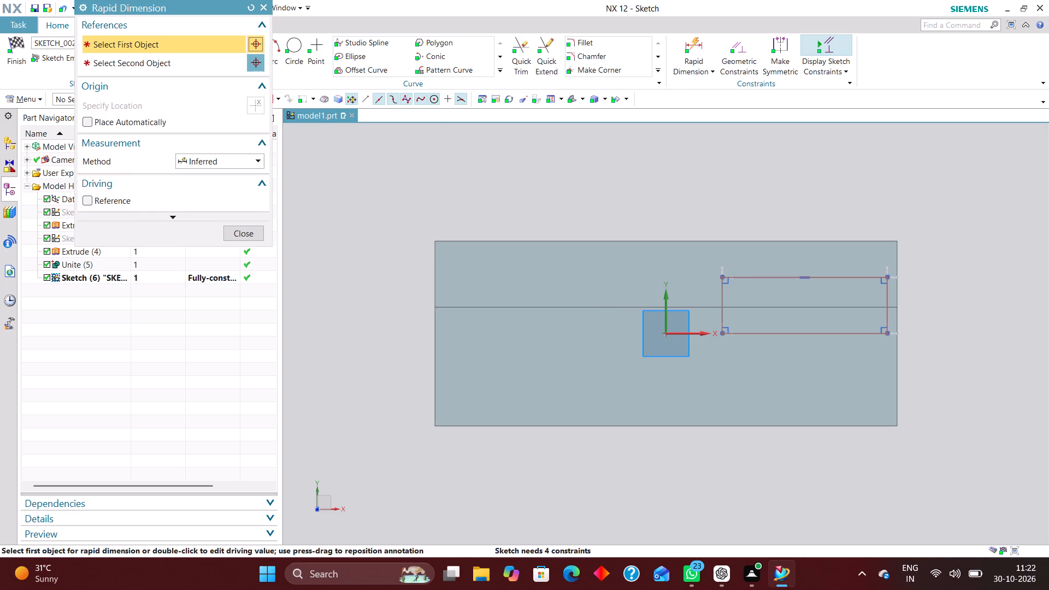
{"action": "scroll", "coordinate": [928, 296], "scroll_direction": "up", "scroll_amount": 1}
{"action": "scroll", "coordinate": [880, 251], "scroll_direction": "up", "scroll_amount": 2}
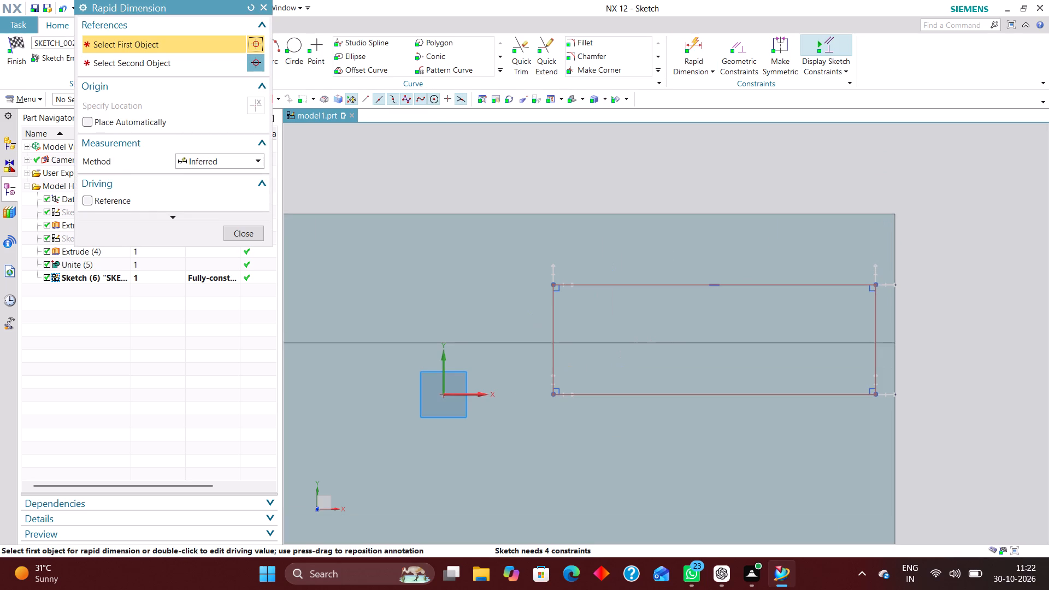
{"action": "left_click", "coordinate": [856, 211]}
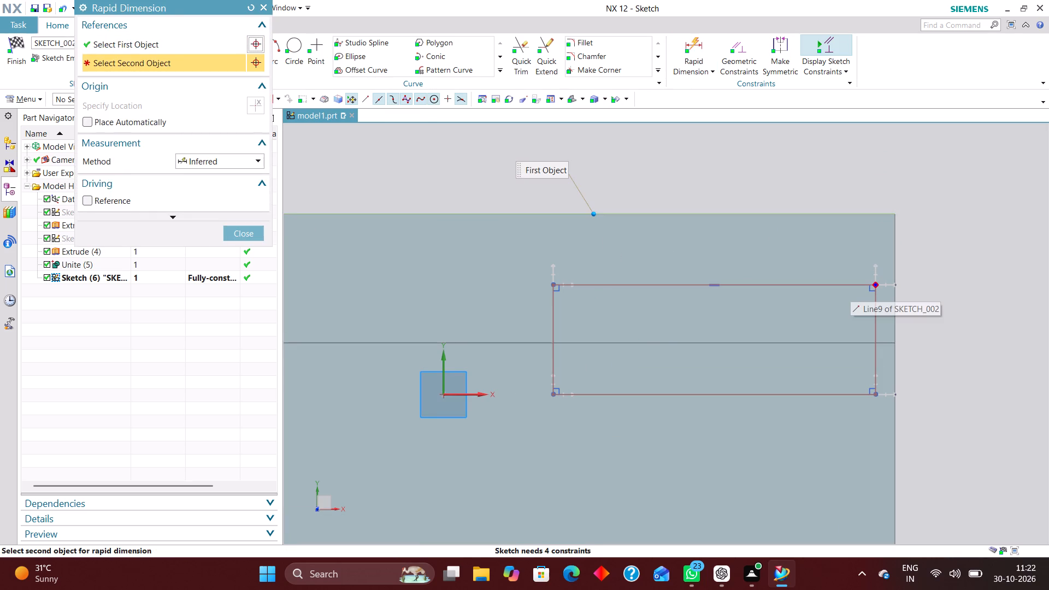
{"action": "left_click", "coordinate": [828, 282]}
{"action": "left_click", "coordinate": [983, 247]}
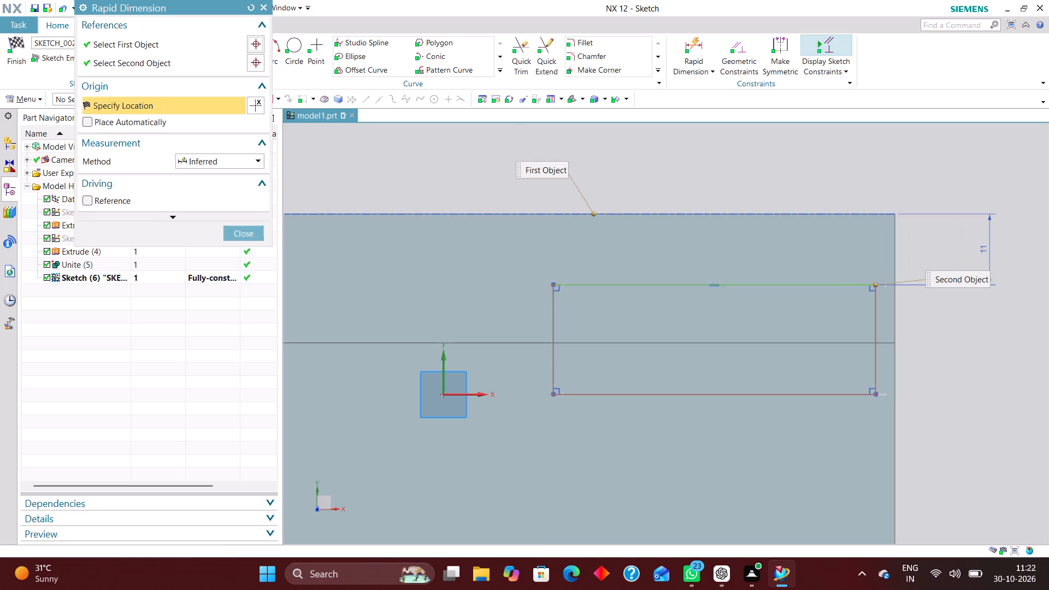
{"action": "type", "text": "14"}
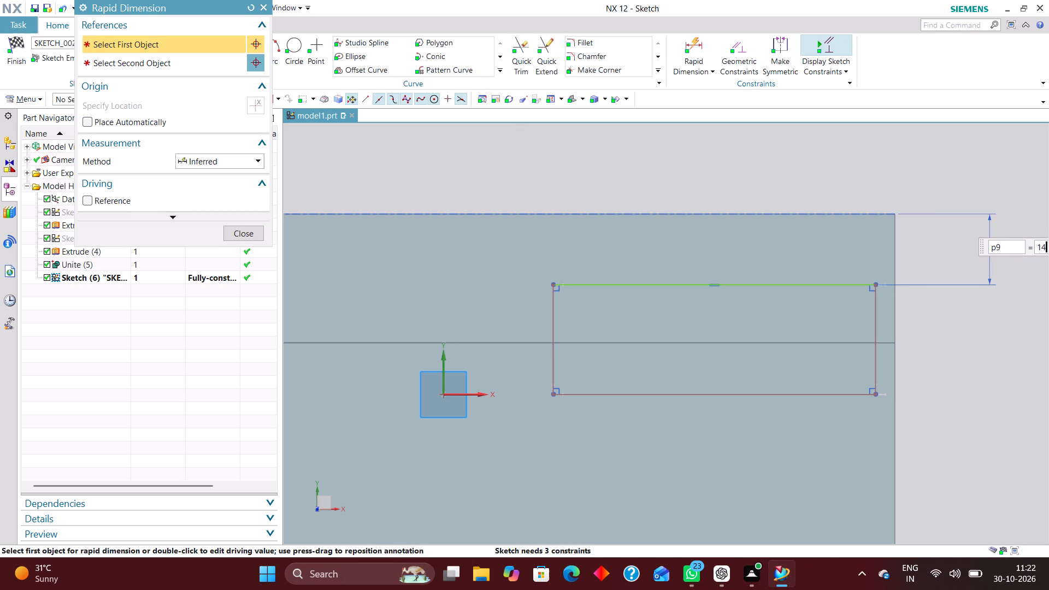
{"action": "key", "text": "Return"}
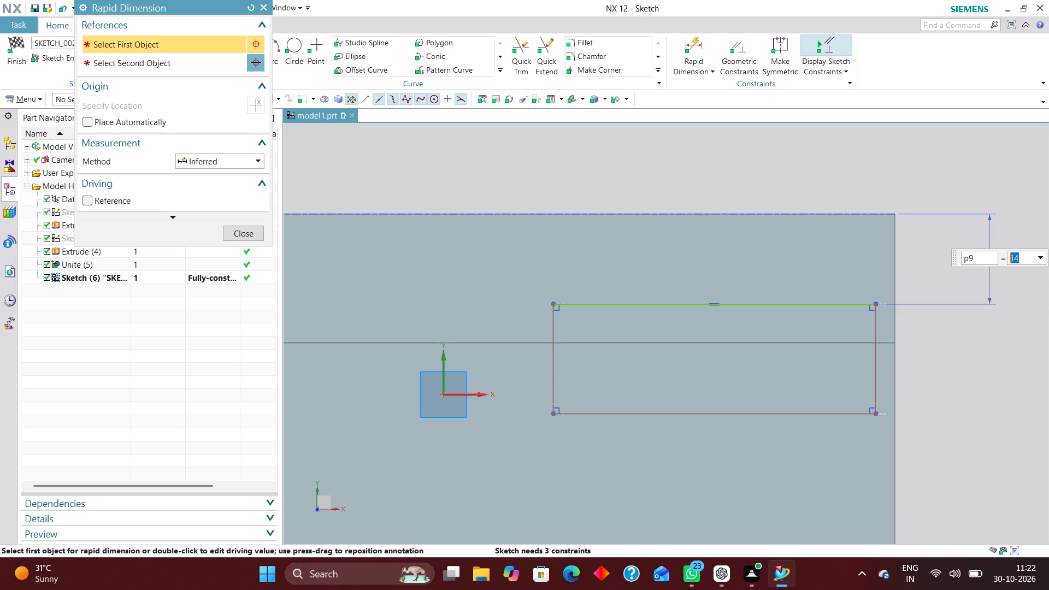
{"action": "left_click", "coordinate": [807, 299]}
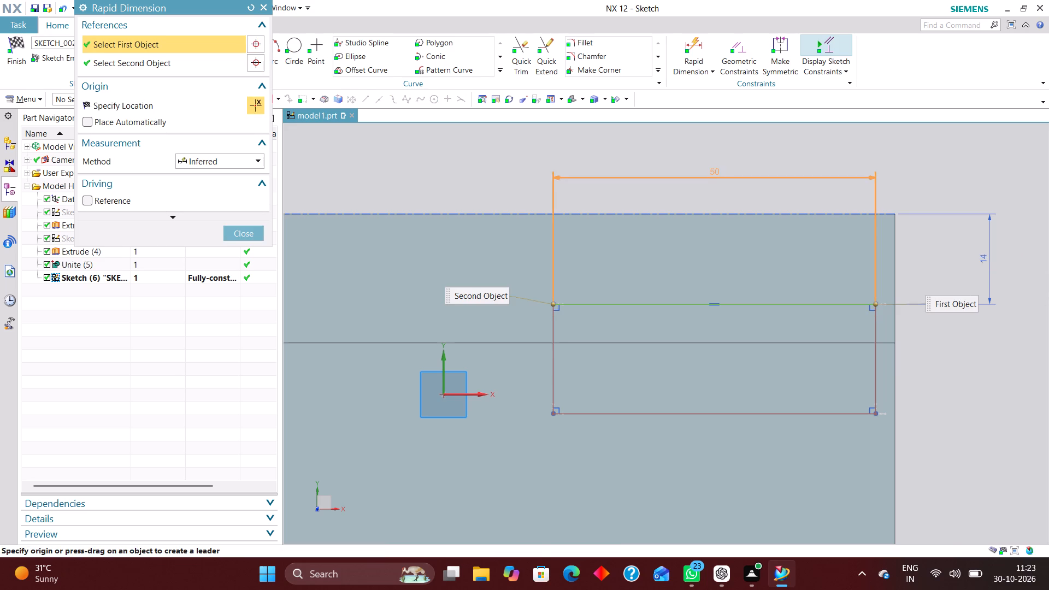
{"action": "left_click", "coordinate": [739, 161]}
{"action": "type", "text": "38"}
{"action": "key", "text": "Return"}
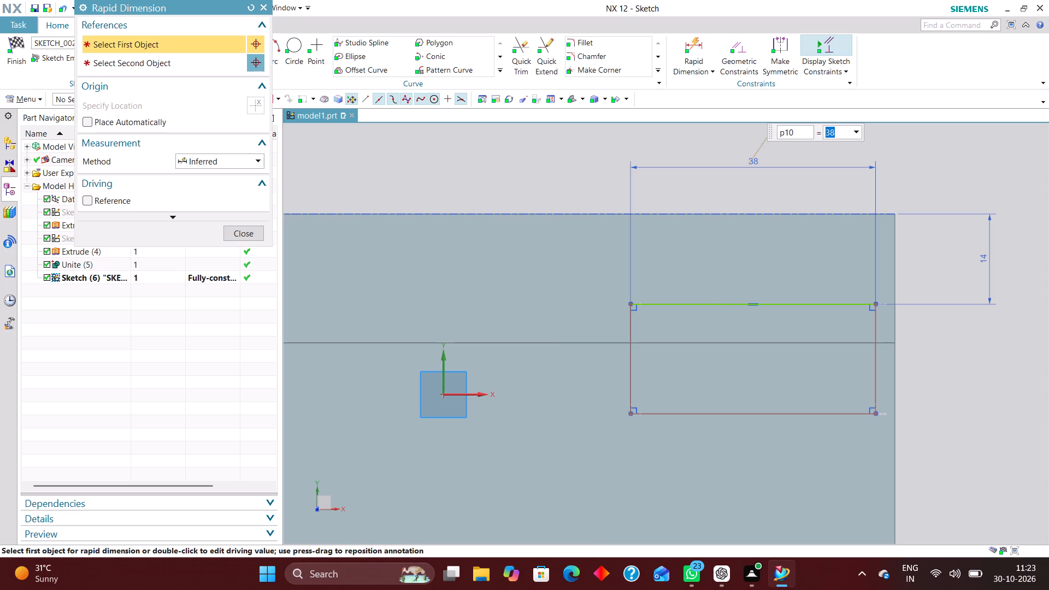
Dimension the rectangle's inner short side 38 mm from the bracket's +X end edge and finish the sketch.
{"action": "left_click", "coordinate": [894, 369]}
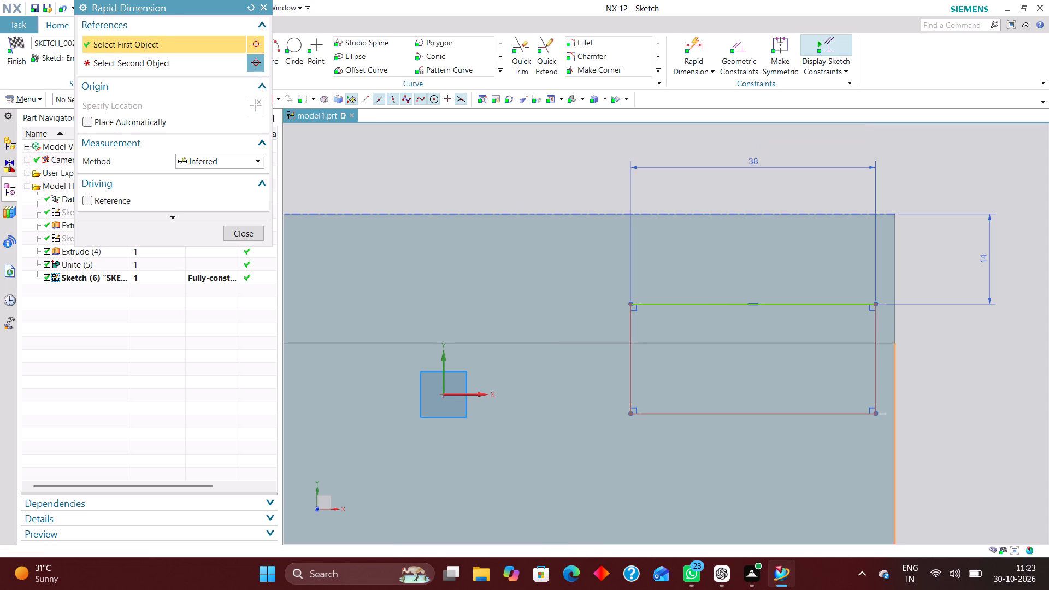
{"action": "left_click", "coordinate": [631, 375]}
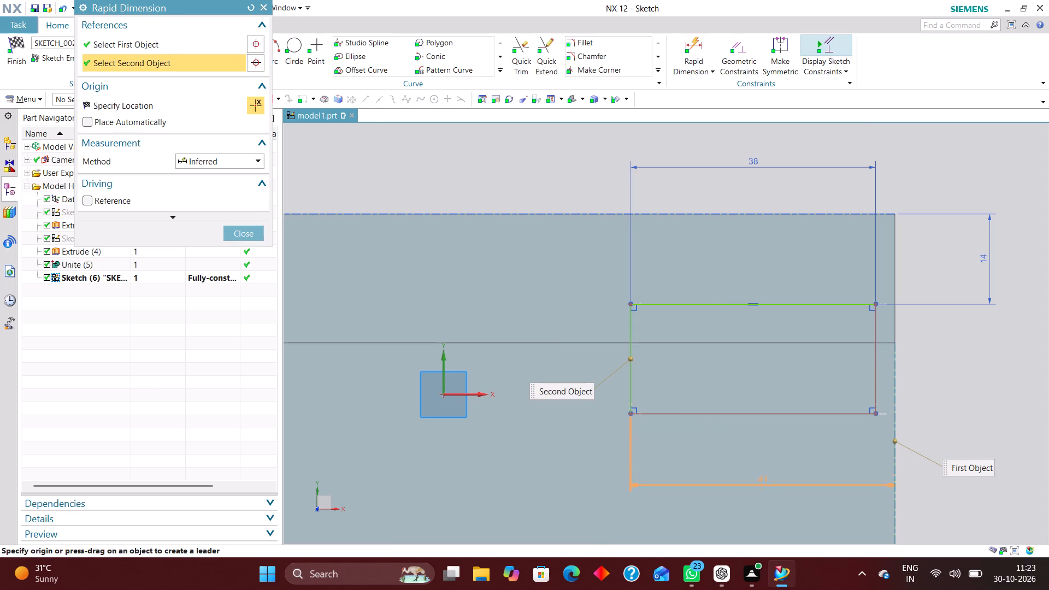
{"action": "left_click", "coordinate": [744, 504]}
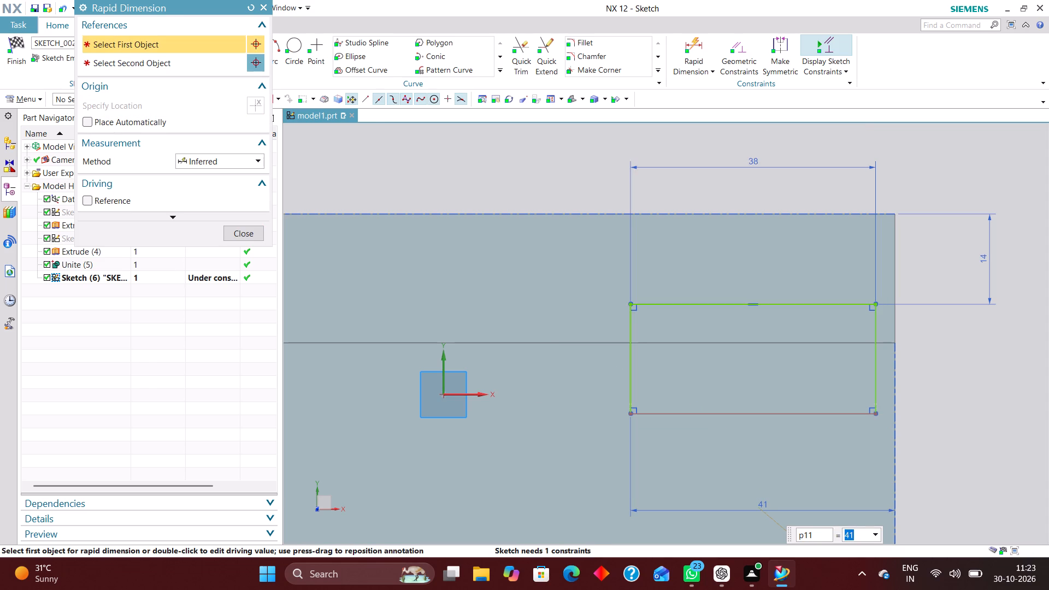
{"action": "type", "text": "38"}
{"action": "key", "text": "Return"}
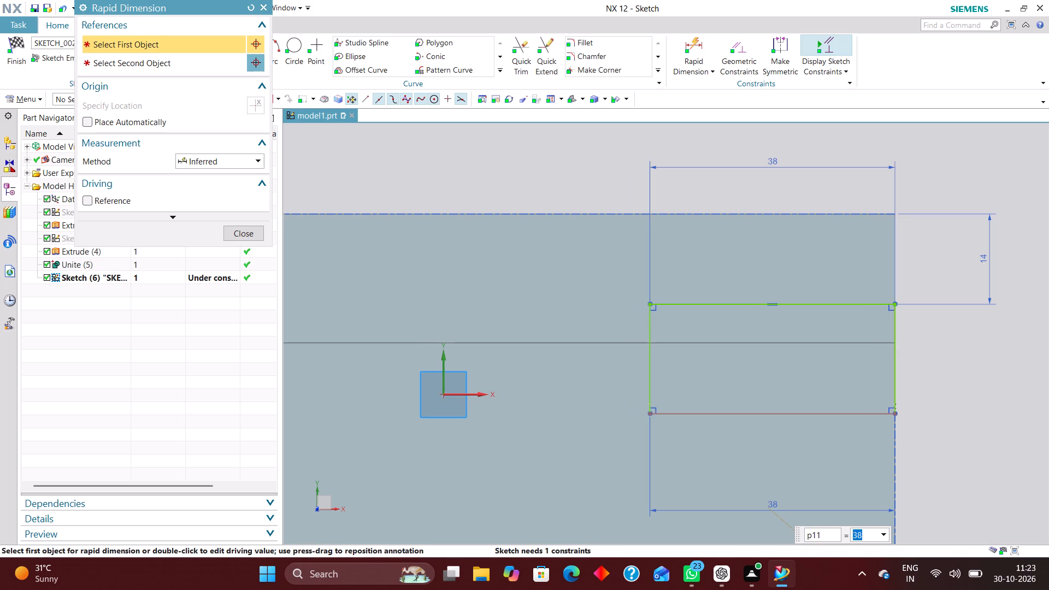
{"action": "left_click", "coordinate": [238, 229]}
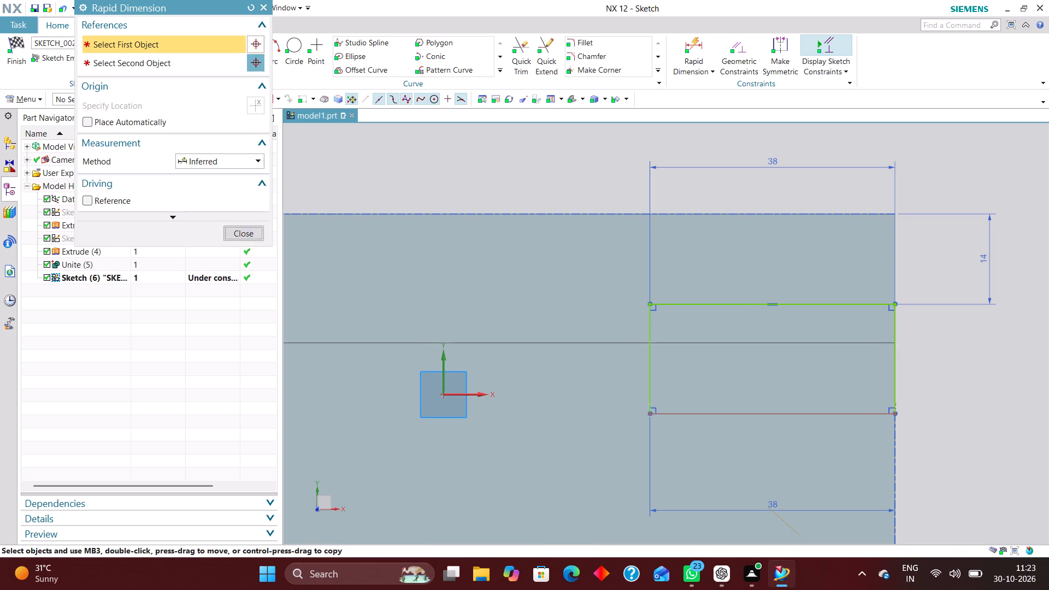
{"action": "left_click", "coordinate": [15, 42]}
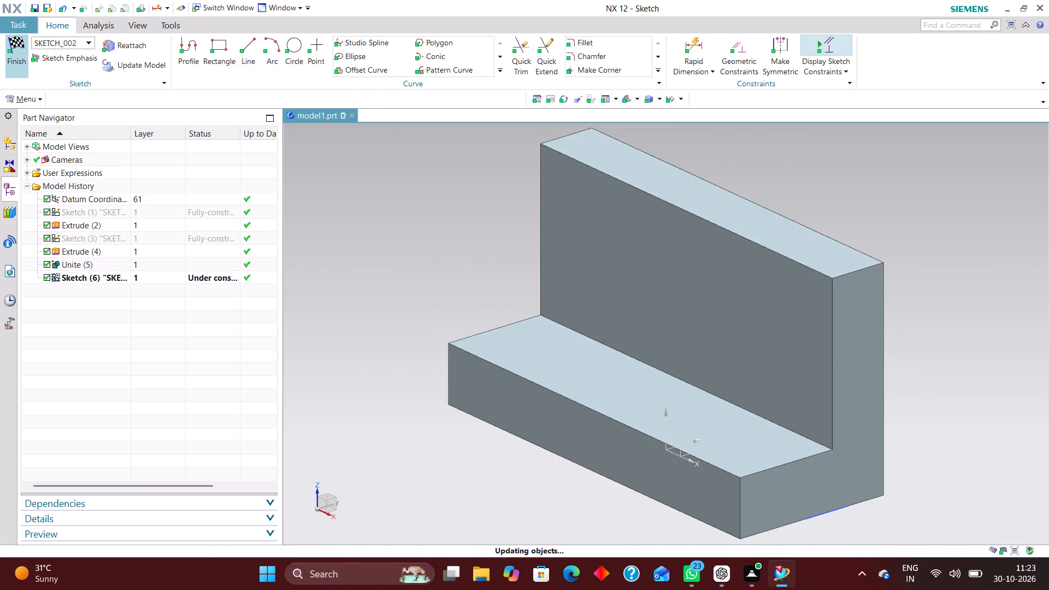
Extrude the rectangle sketch upward from a start of 20 mm to an end of 87.5 mm with no Boolean.
{"action": "left_click", "coordinate": [156, 44]}
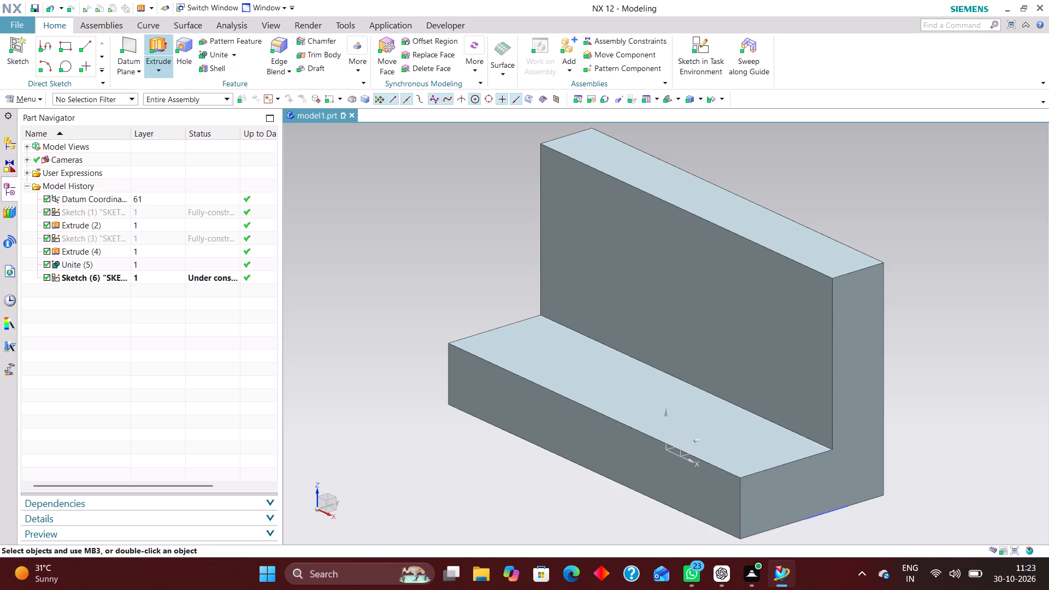
{"action": "left_click", "coordinate": [54, 278]}
{"action": "middle_click_drag", "start_coordinate": [937, 466], "coordinate": [880, 447]}
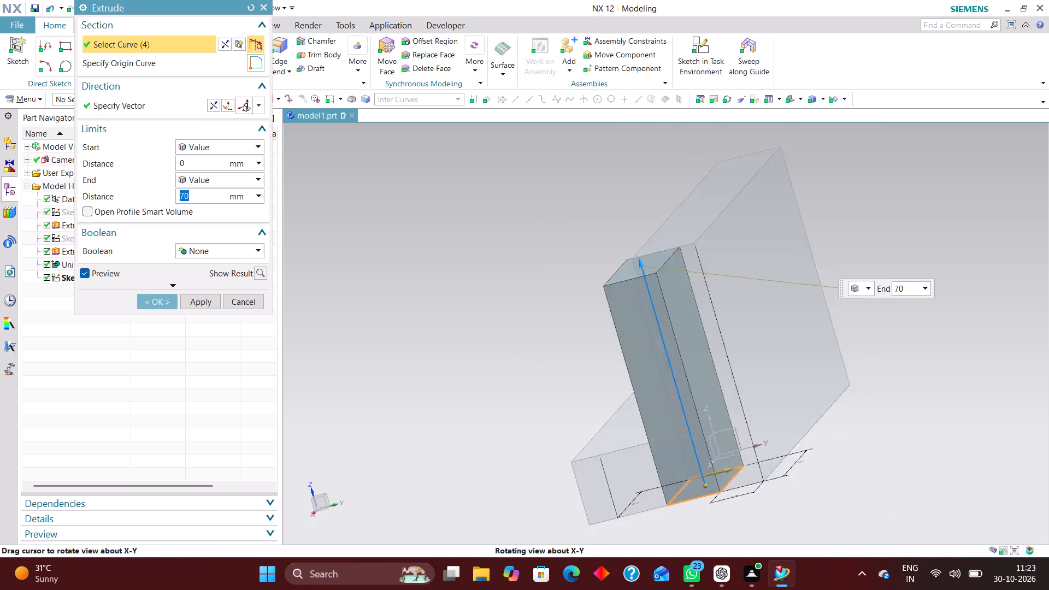
{"action": "middle_click_drag", "start_coordinate": [880, 447], "coordinate": [896, 450]}
{"action": "right_click_drag", "start_coordinate": [936, 394], "coordinate": [667, 401]}
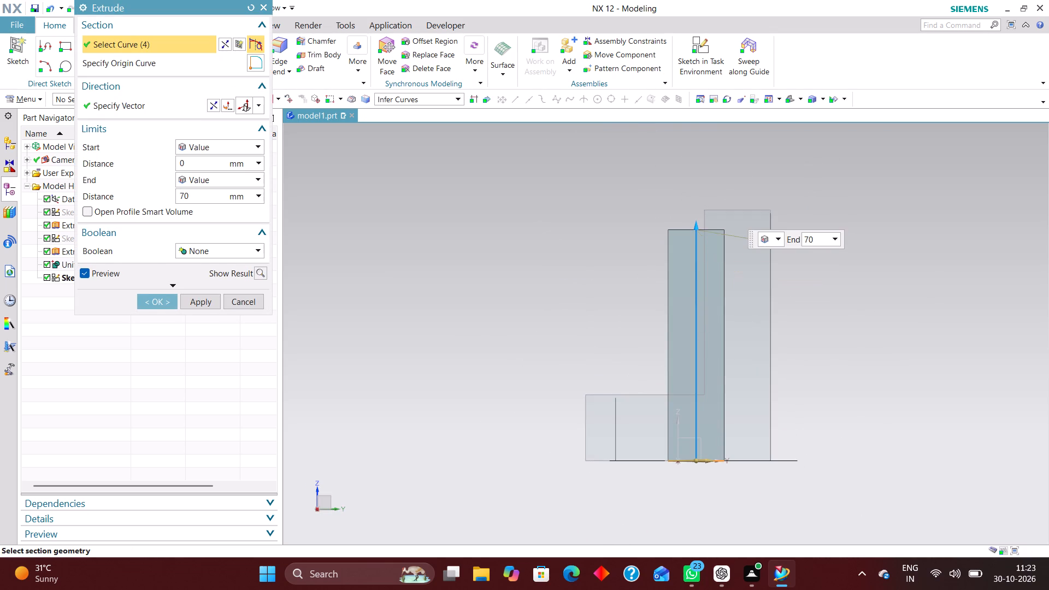
{"action": "scroll", "coordinate": [699, 223], "scroll_direction": "up", "scroll_amount": 2}
{"action": "left_click_drag", "start_coordinate": [694, 231], "coordinate": [703, 141]}
{"action": "scroll", "coordinate": [795, 341], "scroll_direction": "down", "scroll_amount": 2}
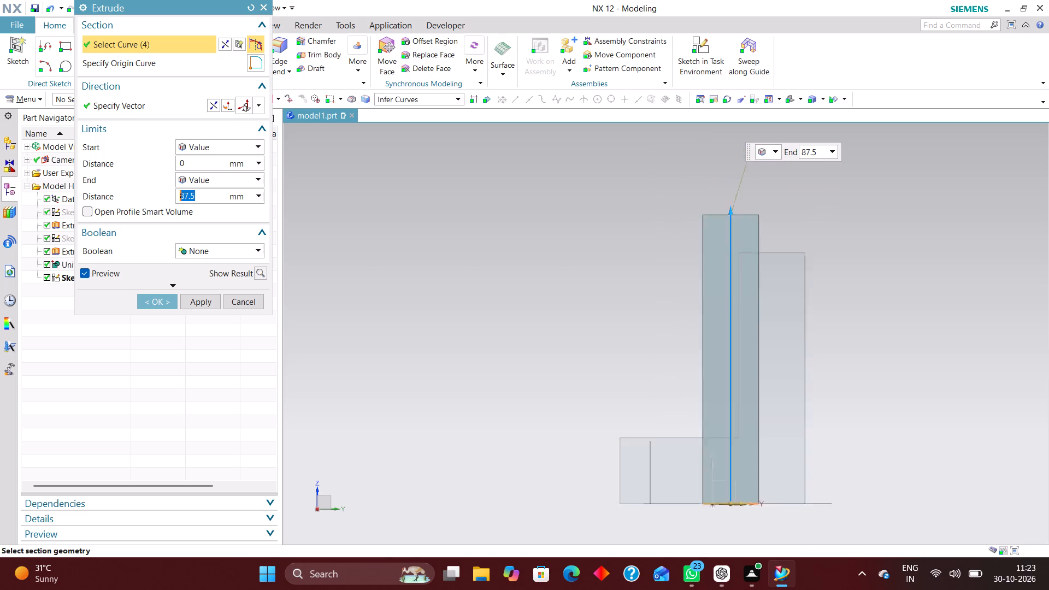
{"action": "scroll", "coordinate": [792, 350], "scroll_direction": "down", "scroll_amount": 3}
{"action": "scroll", "coordinate": [773, 421], "scroll_direction": "up", "scroll_amount": 2}
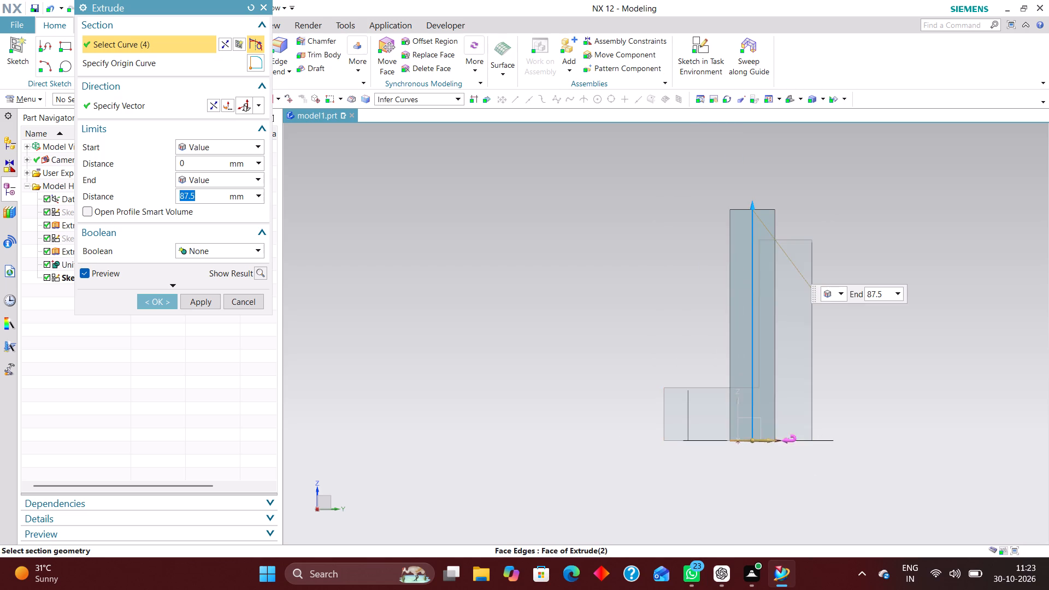
{"action": "scroll", "coordinate": [761, 437], "scroll_direction": "up", "scroll_amount": 4}
{"action": "left_click_drag", "start_coordinate": [741, 439], "coordinate": [756, 357]}
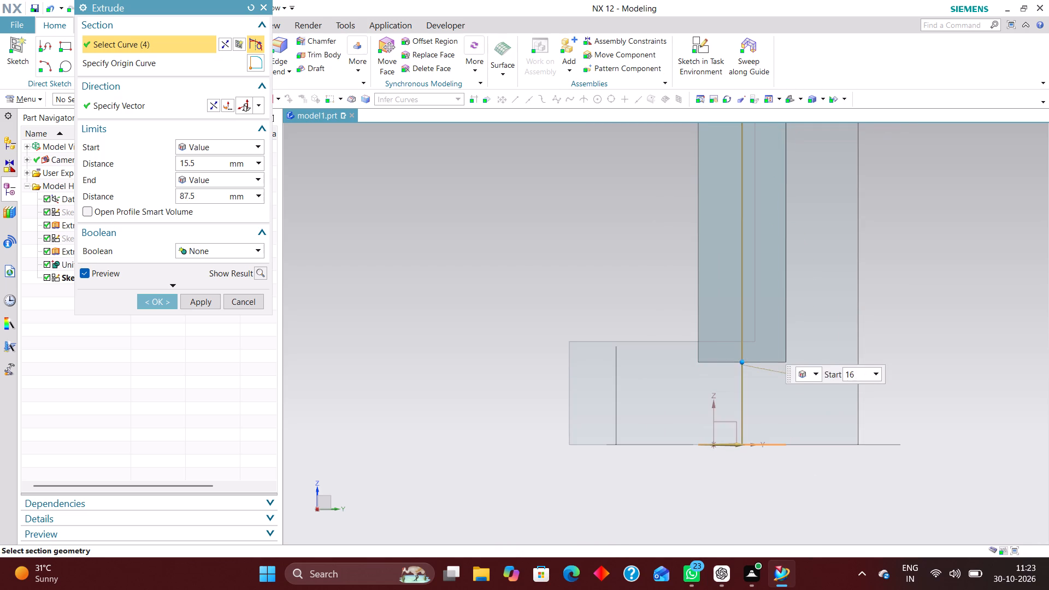
{"action": "left_click_drag", "start_coordinate": [756, 357], "coordinate": [753, 335]}
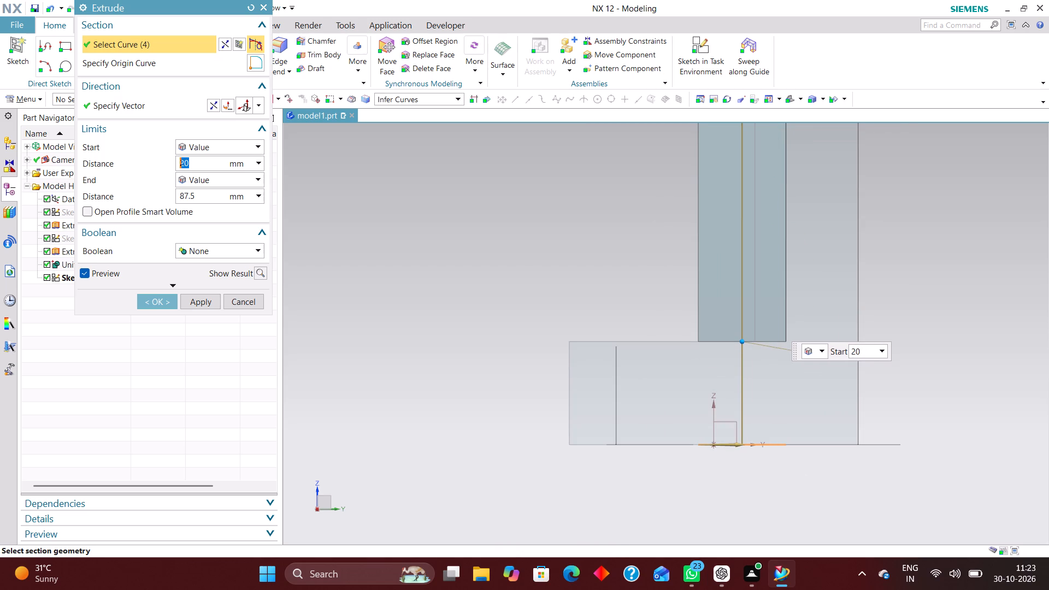
{"action": "left_click", "coordinate": [169, 301]}
Subtract the extruded block from the bracket body to cut a recess in the upright plate's inner face at the +X end.
{"action": "scroll", "coordinate": [478, 394], "scroll_direction": "down", "scroll_amount": 2}
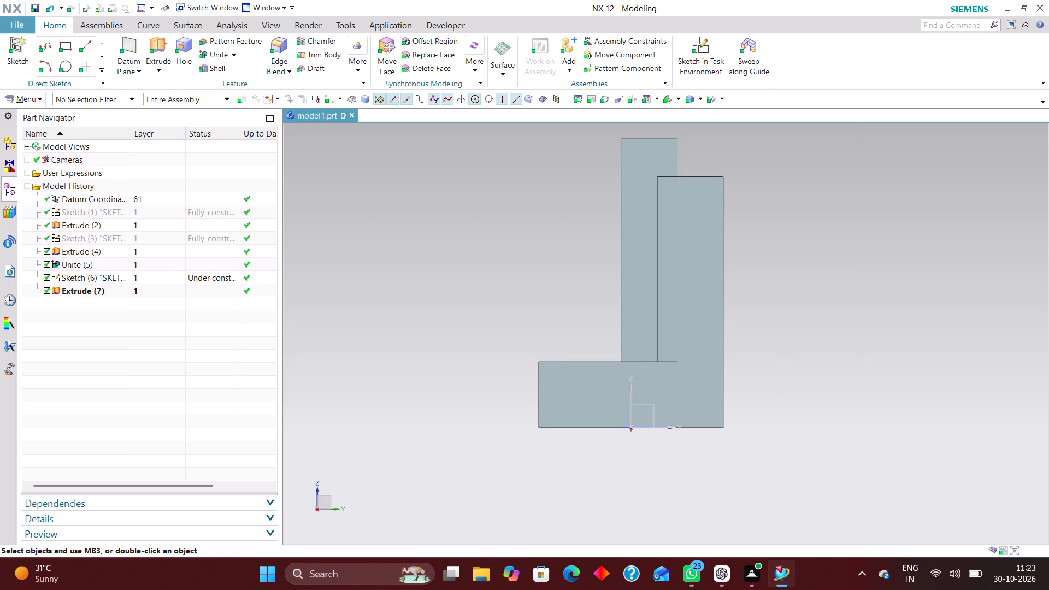
{"action": "middle_click_drag", "start_coordinate": [516, 356], "coordinate": [554, 389]}
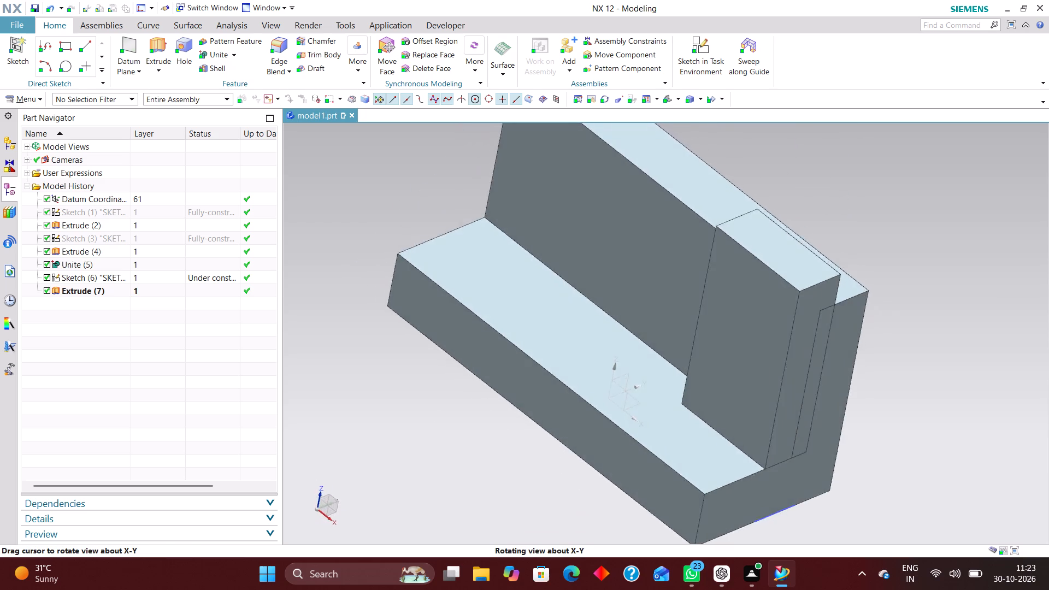
{"action": "middle_click_drag", "start_coordinate": [554, 389], "coordinate": [540, 389]}
{"action": "scroll", "coordinate": [622, 213], "scroll_direction": "up", "scroll_amount": 2}
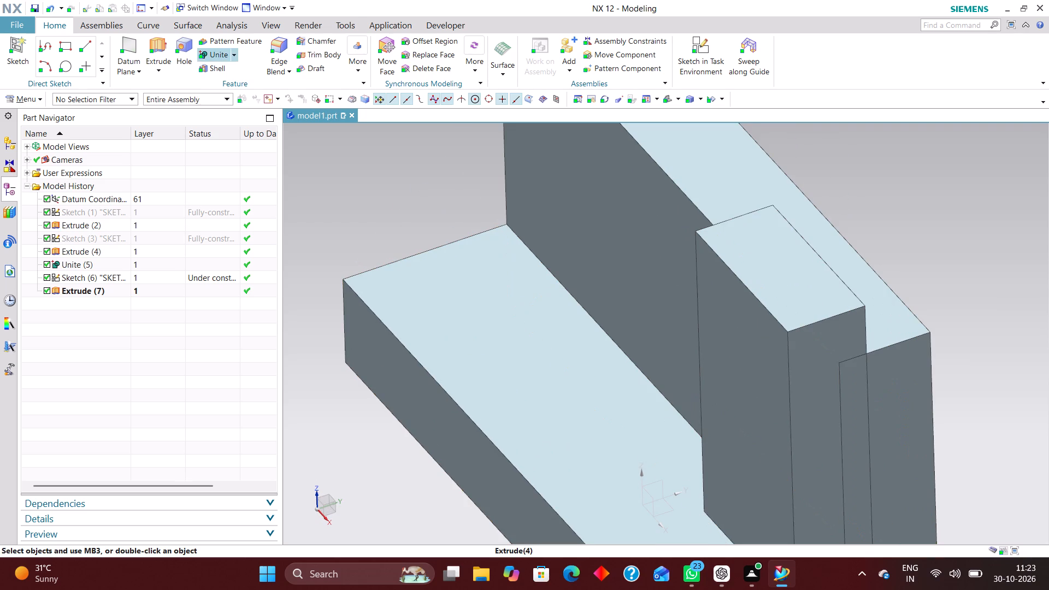
{"action": "left_click", "coordinate": [233, 53]}
{"action": "left_click", "coordinate": [237, 84]}
{"action": "left_click", "coordinate": [463, 405]}
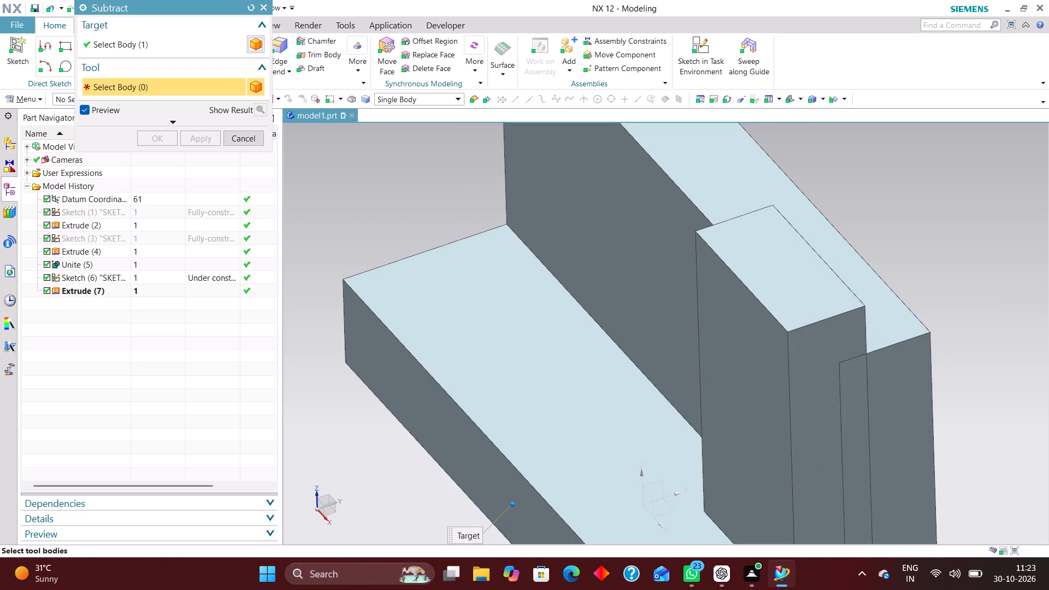
{"action": "left_click", "coordinate": [772, 318]}
{"action": "scroll", "coordinate": [584, 279], "scroll_direction": "down", "scroll_amount": 3}
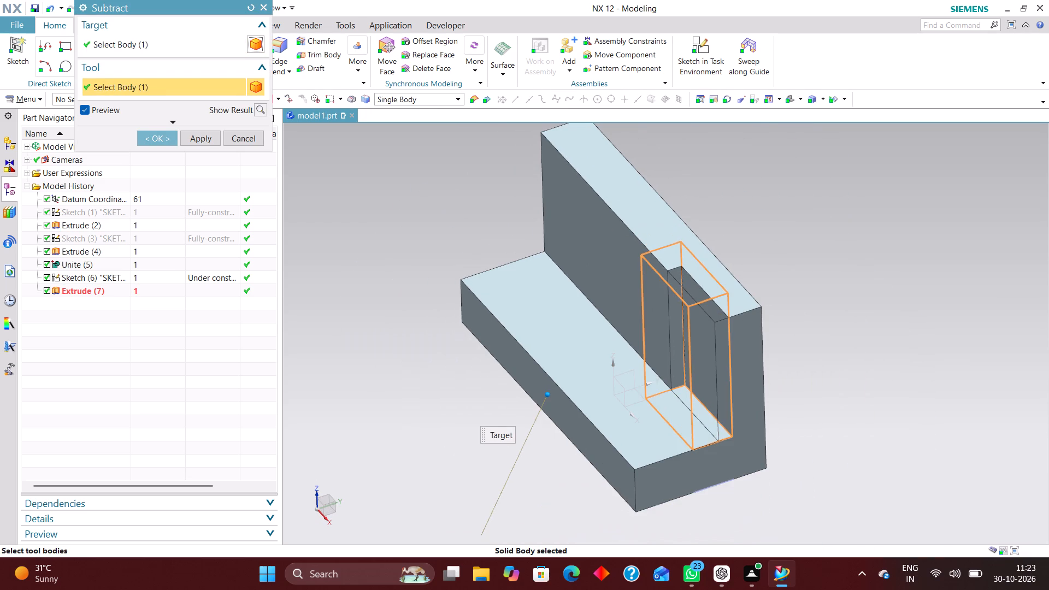
{"action": "left_click", "coordinate": [168, 139]}
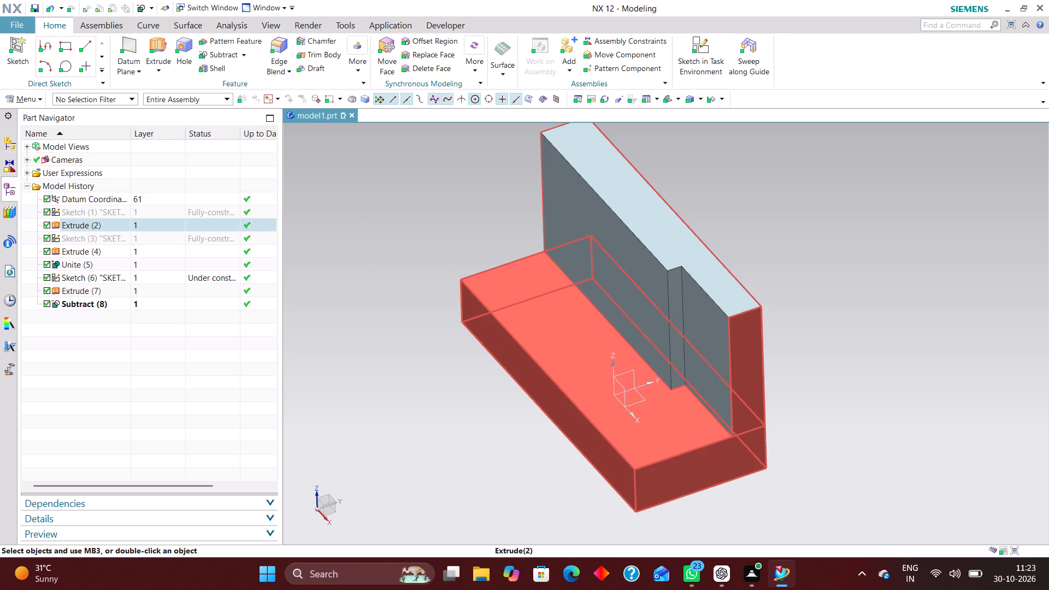
{"action": "left_click", "coordinate": [666, 97]}
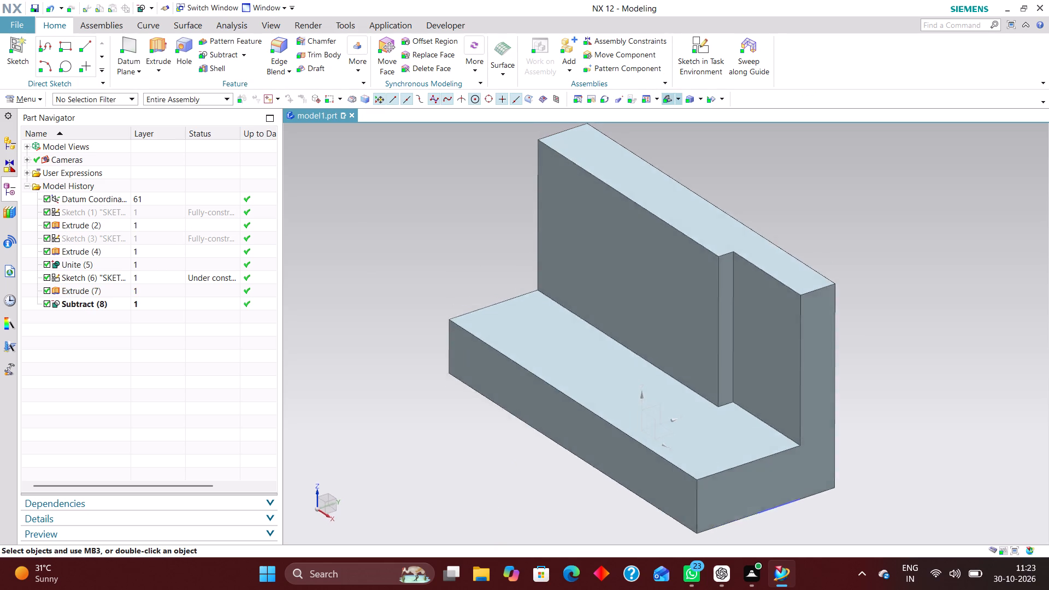
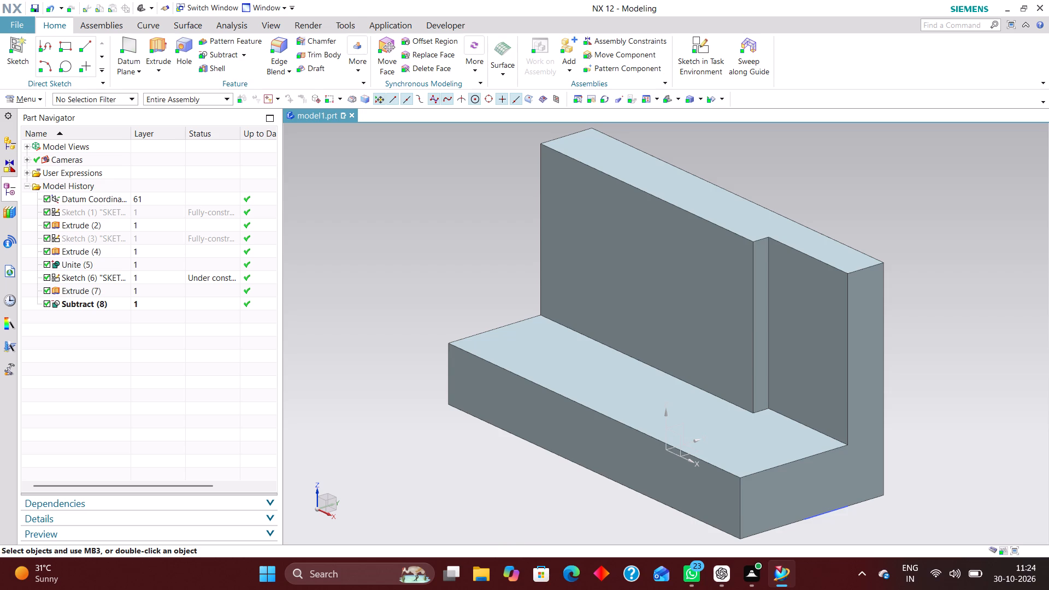
Blend the upright plate's two outer vertical corner edges with a 5 mm circular radius.
{"action": "left_click", "coordinate": [284, 52]}
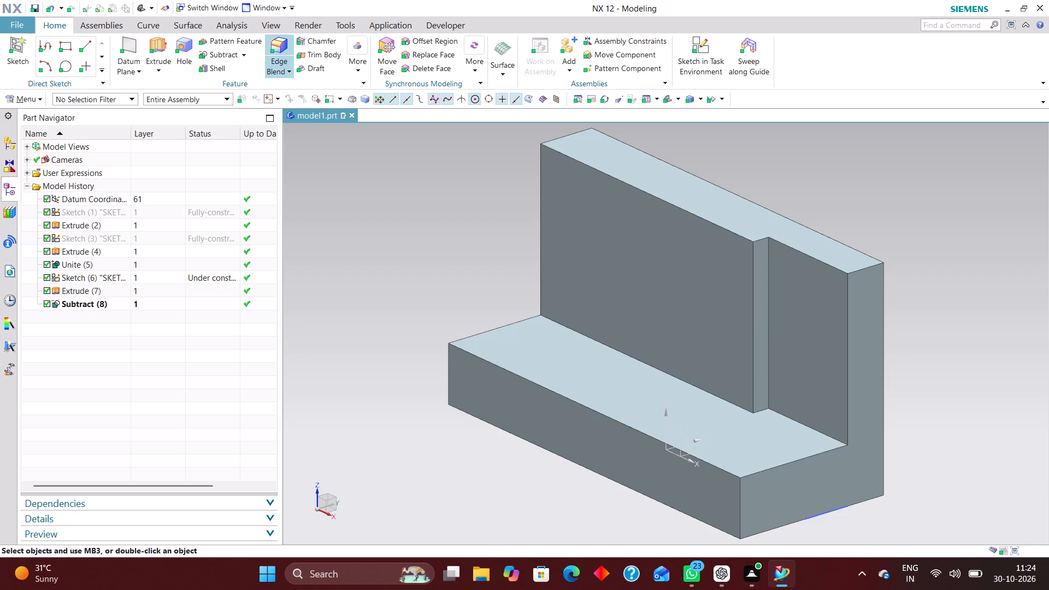
{"action": "left_click", "coordinate": [887, 326]}
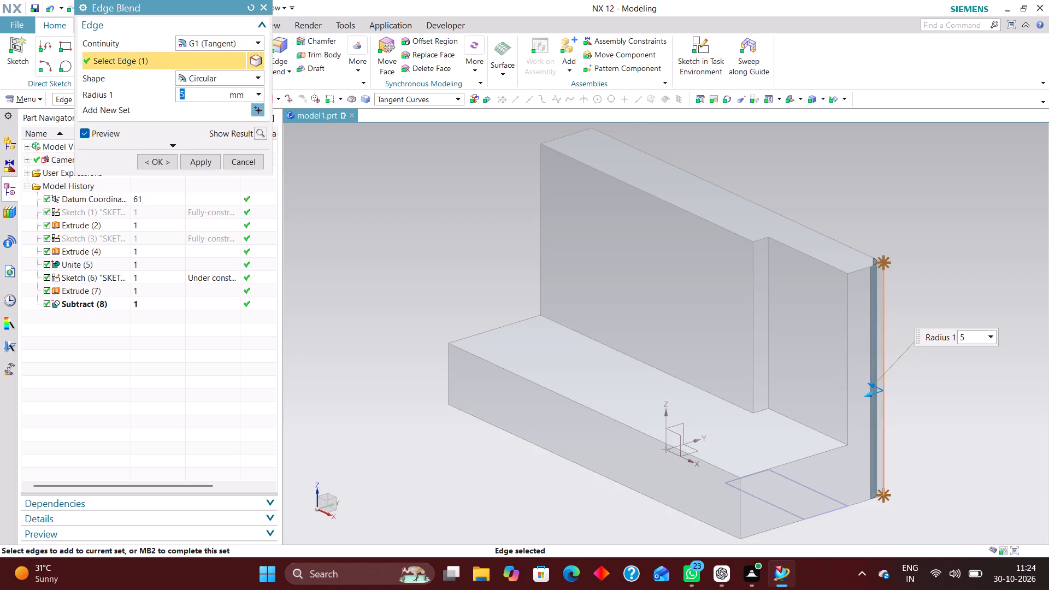
{"action": "scroll", "coordinate": [911, 376], "scroll_direction": "down", "scroll_amount": 2}
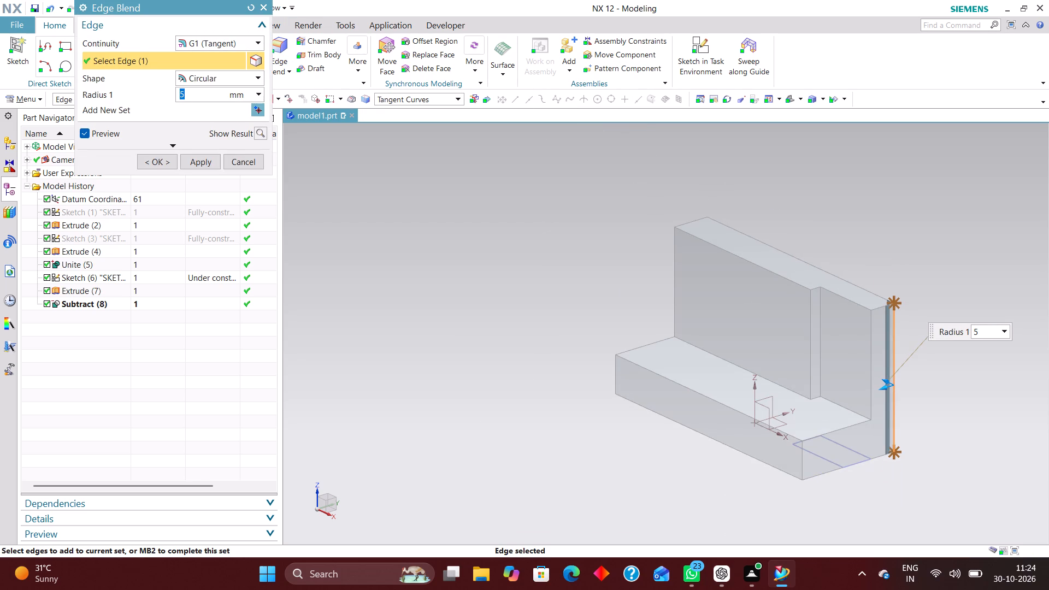
{"action": "middle_click_drag", "start_coordinate": [927, 370], "coordinate": [1024, 423]}
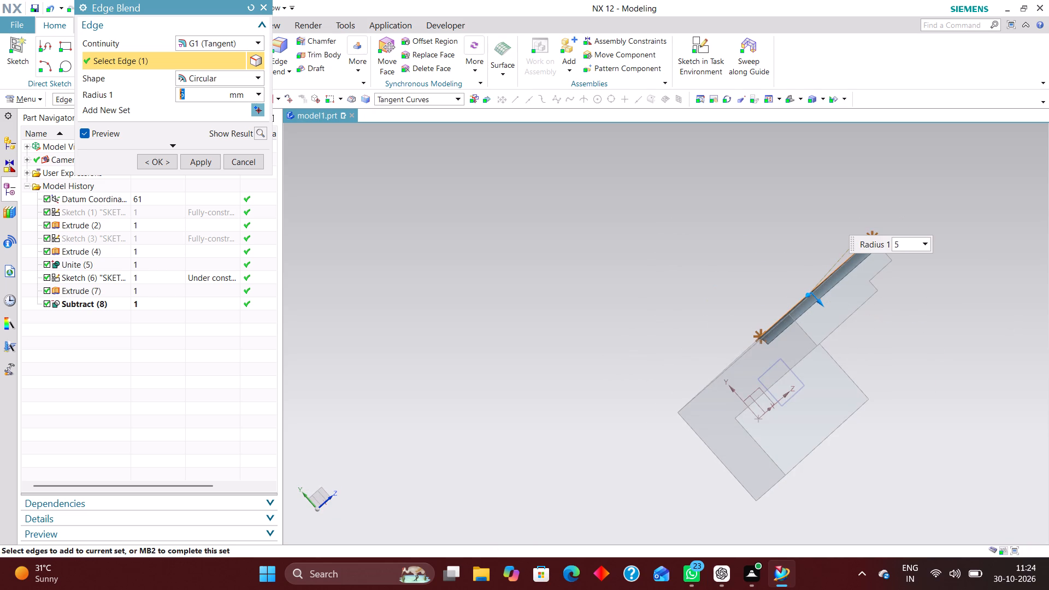
{"action": "left_click", "coordinate": [746, 348]}
{"action": "middle_click_drag", "start_coordinate": [901, 391], "coordinate": [802, 324]}
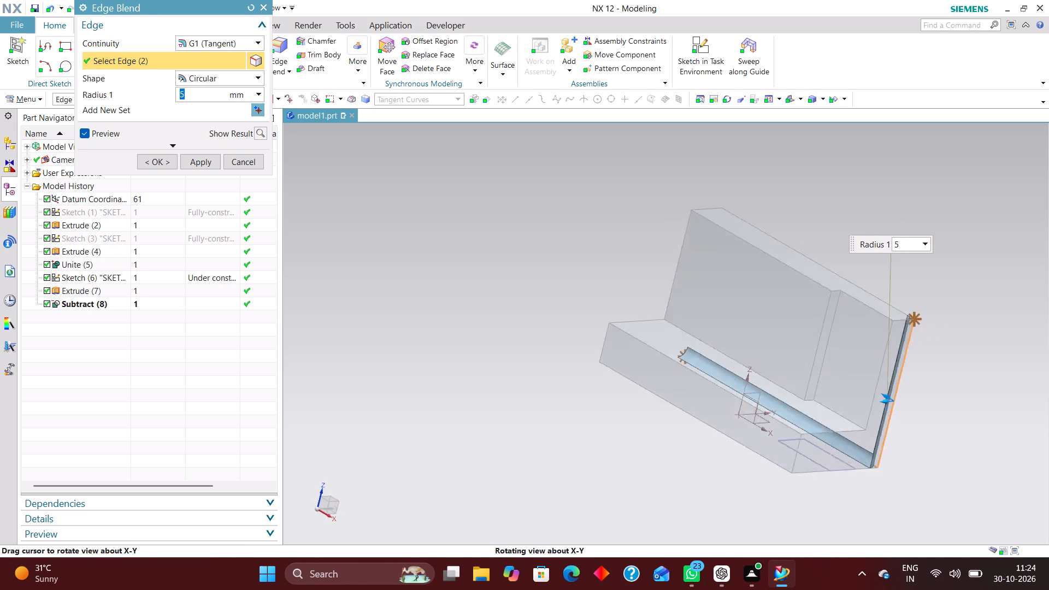
{"action": "middle_click_drag", "start_coordinate": [802, 324], "coordinate": [720, 381]}
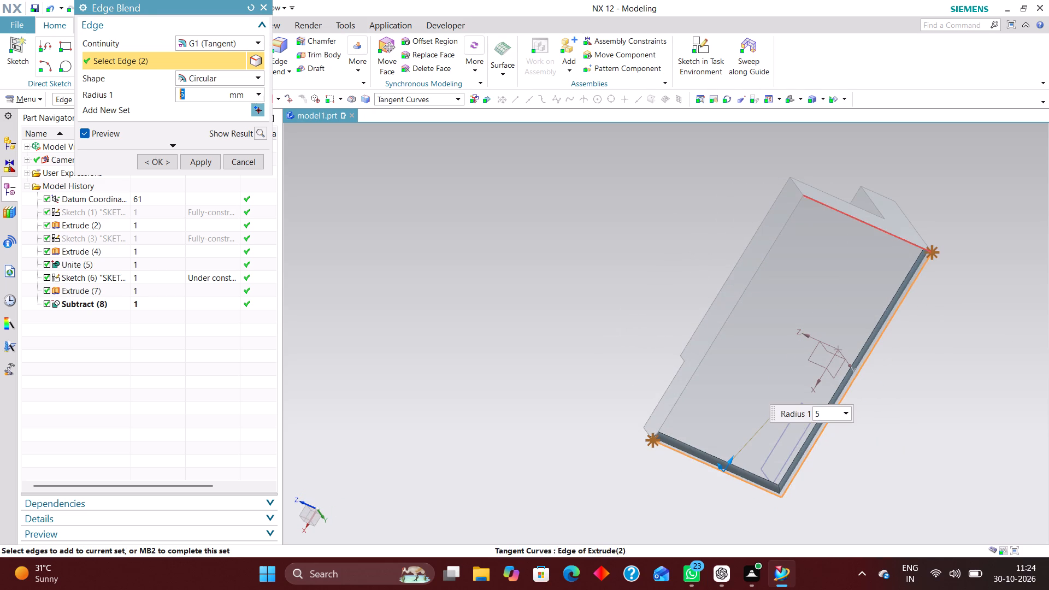
{"action": "left_click", "coordinate": [827, 200]}
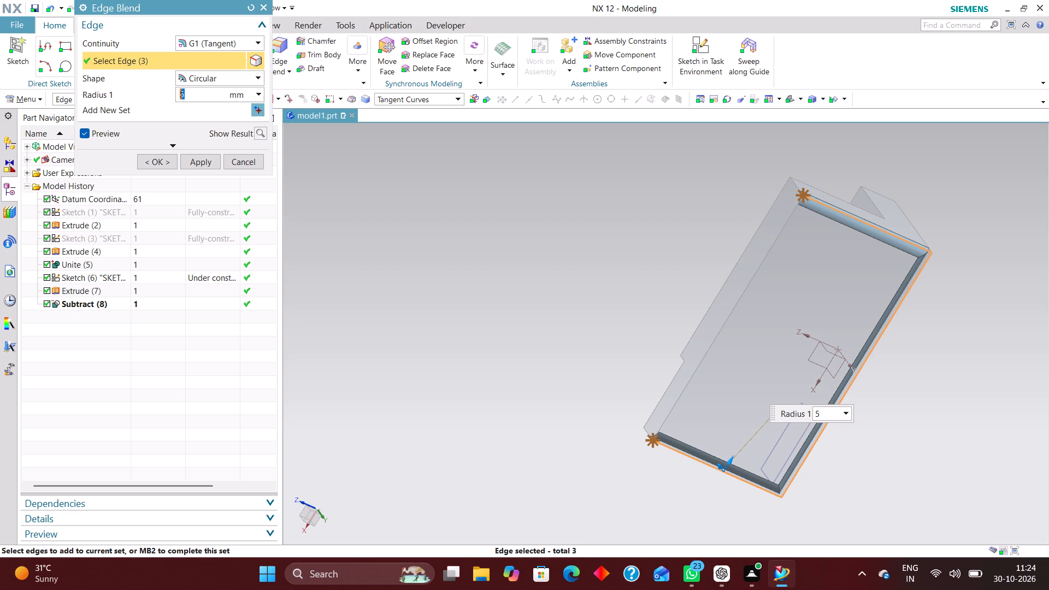
{"action": "left_click", "coordinate": [859, 373], "text": "shift"}
{"action": "middle_click_drag", "start_coordinate": [885, 414], "coordinate": [1040, 418]}
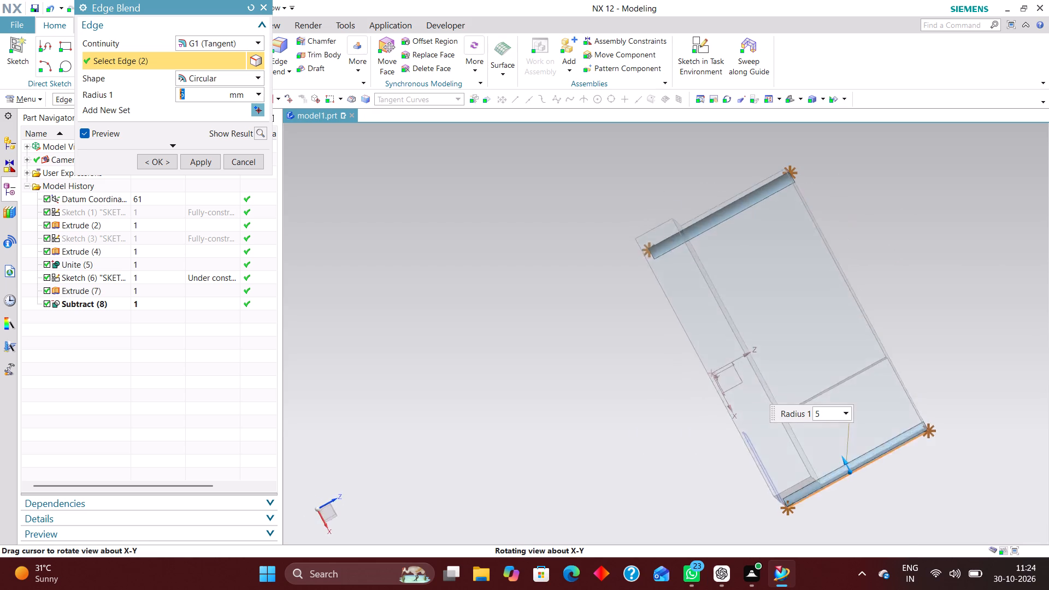
{"action": "middle_click_drag", "start_coordinate": [1040, 418], "coordinate": [994, 421]}
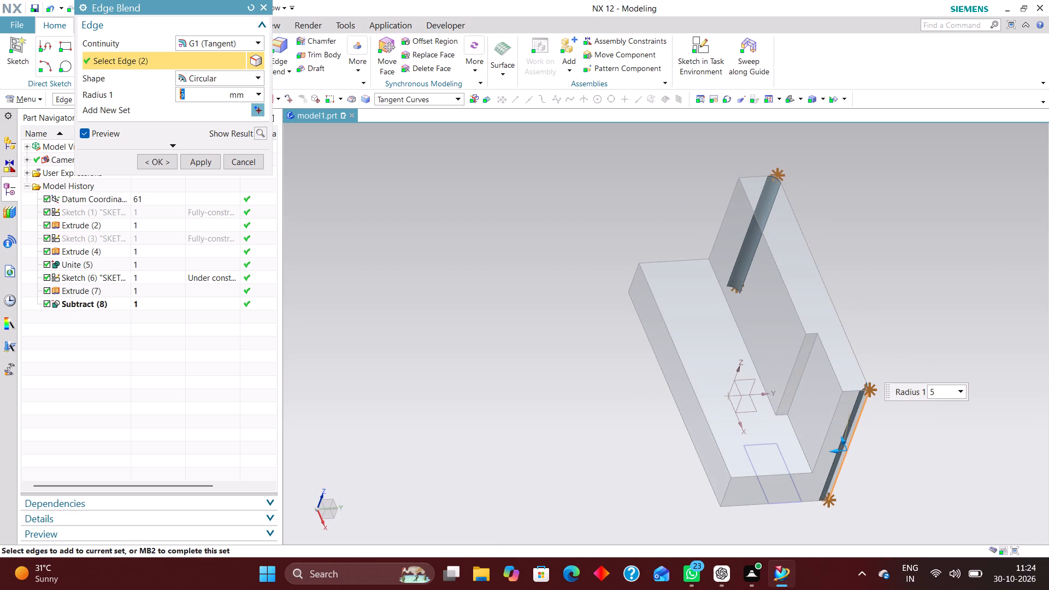
{"action": "left_click", "coordinate": [158, 164]}
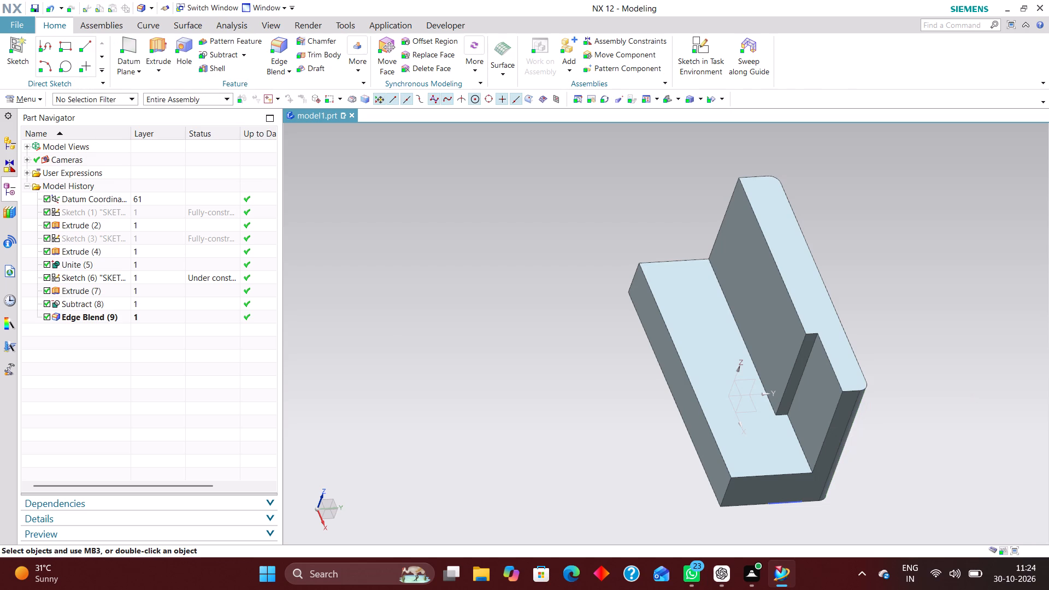
Blend the base plate's two front vertical corner edges on the -Y side with a 5 mm circular radius.
{"action": "left_click", "coordinate": [667, 99]}
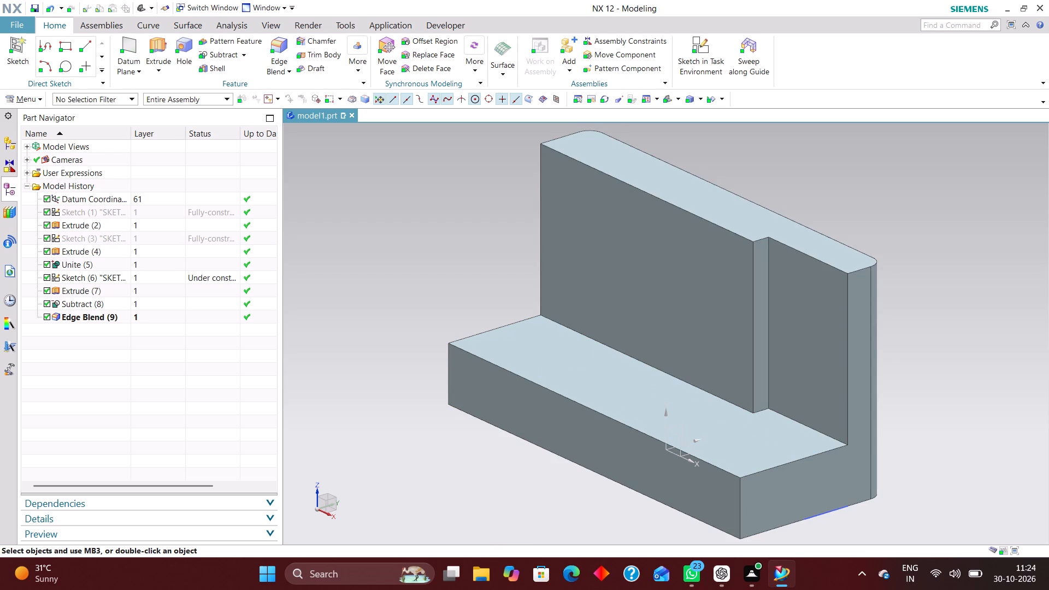
{"action": "scroll", "coordinate": [921, 346], "scroll_direction": "down", "scroll_amount": 1}
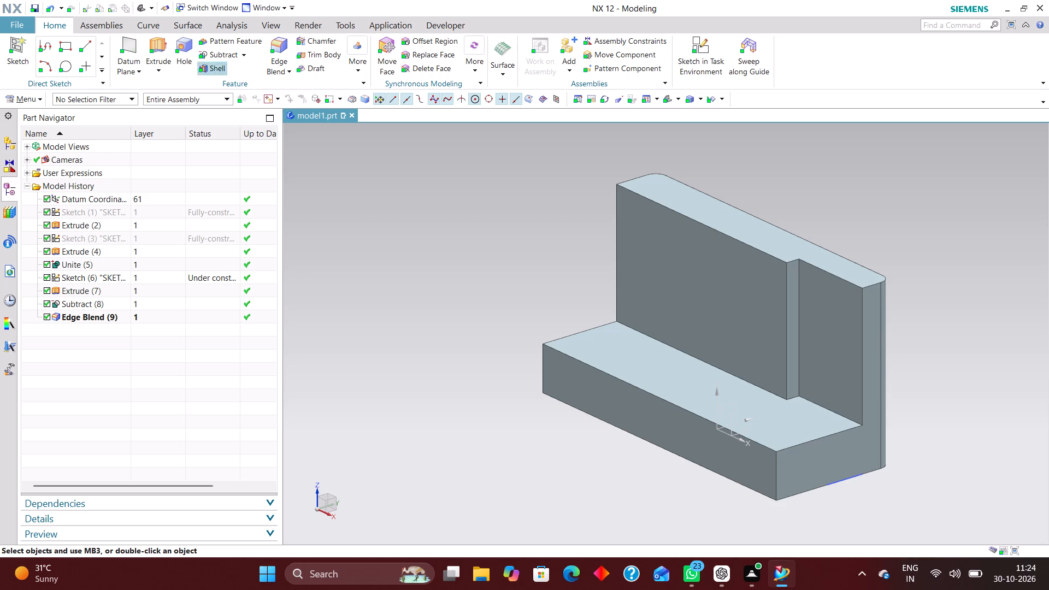
{"action": "left_click", "coordinate": [288, 43]}
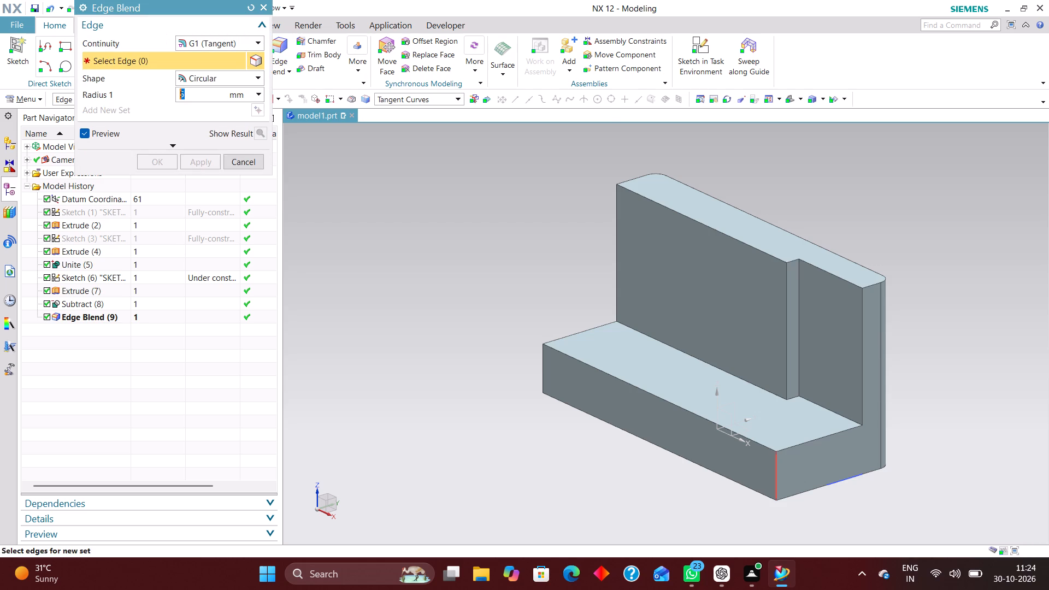
{"action": "left_click", "coordinate": [775, 477]}
{"action": "middle_click_drag", "start_coordinate": [837, 500], "coordinate": [936, 520]}
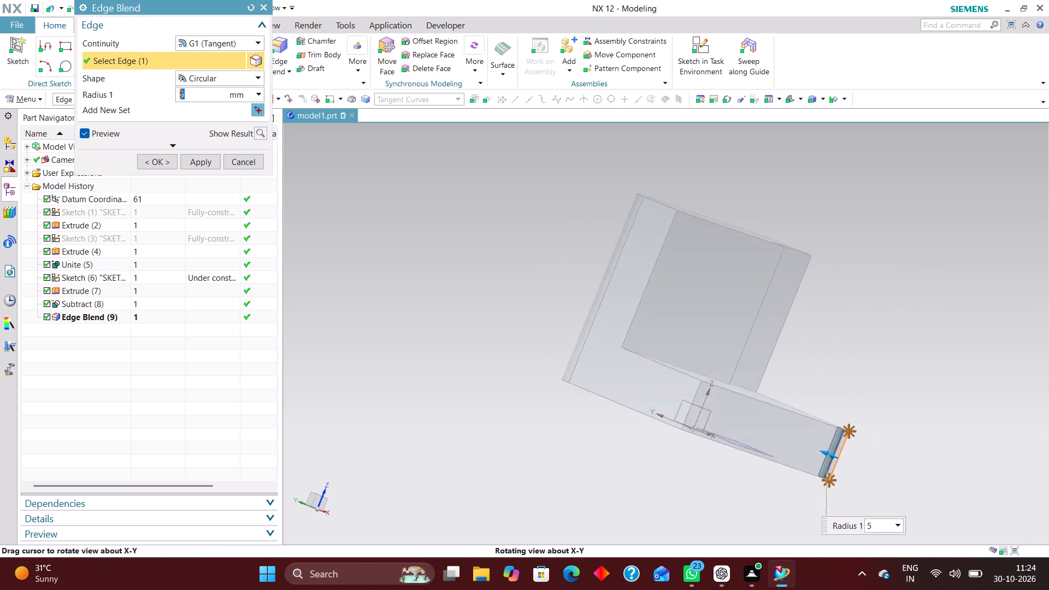
{"action": "middle_click_drag", "start_coordinate": [936, 520], "coordinate": [938, 524]}
{"action": "left_click", "coordinate": [694, 441]}
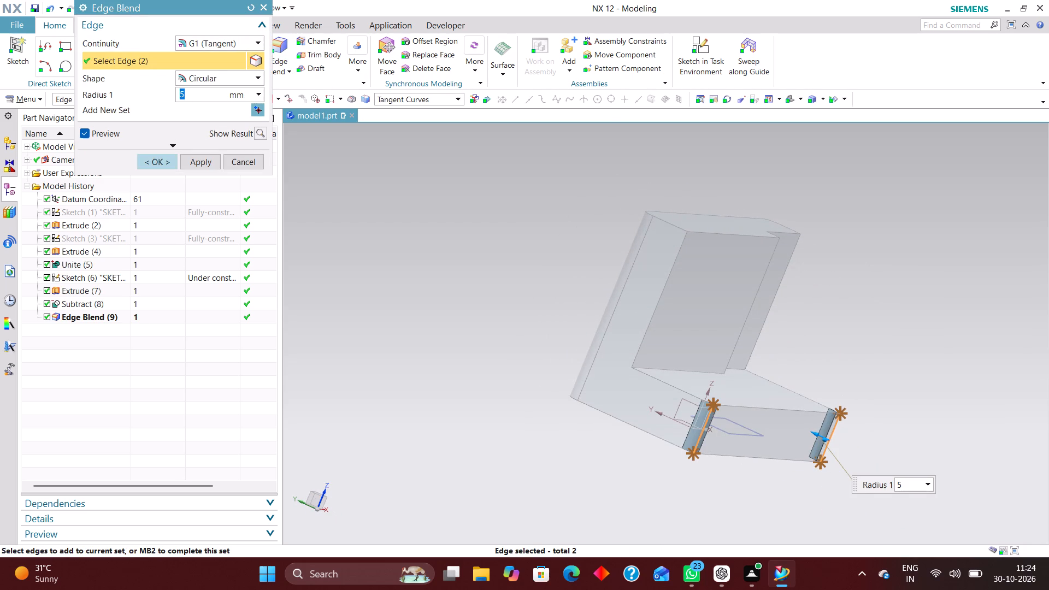
{"action": "left_click", "coordinate": [154, 165]}
On the XY plane, sketch a rectangle about 32 mm wide crossing the base's front -Y edge near mid-length.
{"action": "middle_click_drag", "start_coordinate": [875, 415], "coordinate": [777, 391]}
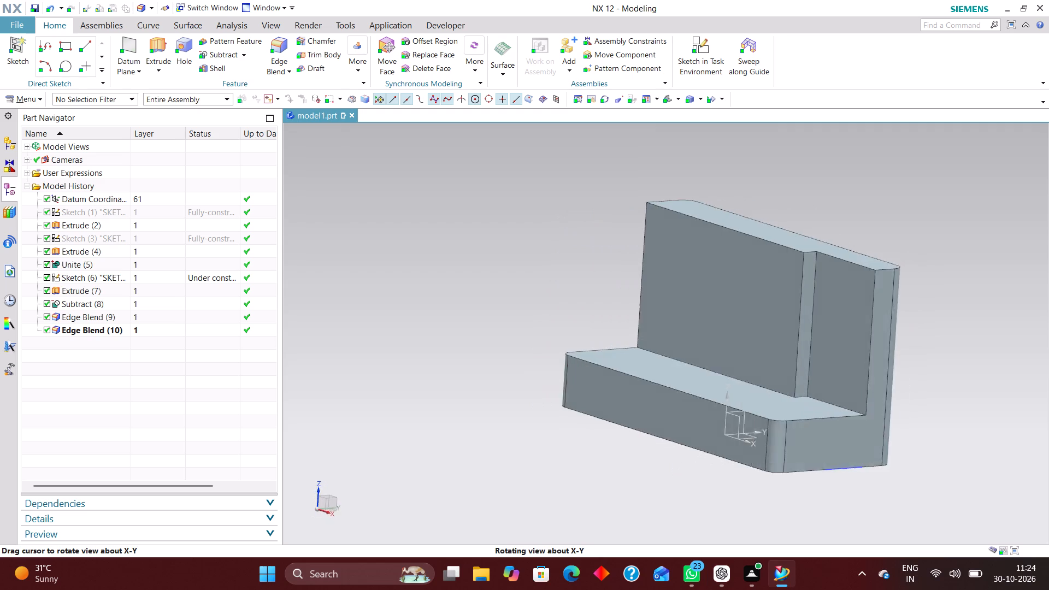
{"action": "middle_click_drag", "start_coordinate": [777, 391], "coordinate": [783, 399]}
{"action": "left_click", "coordinate": [667, 100]}
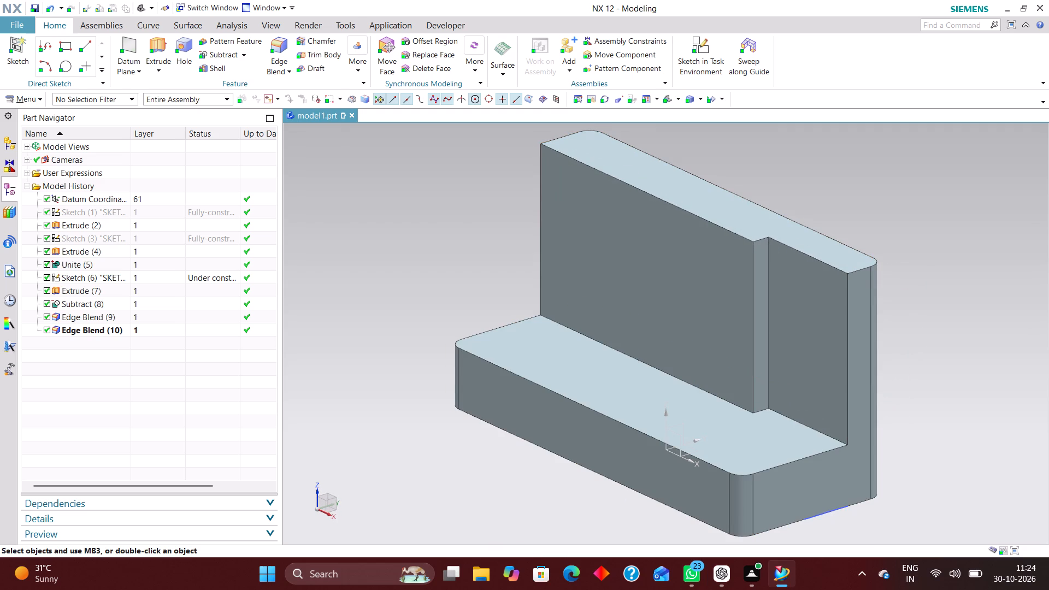
{"action": "left_click", "coordinate": [706, 39]}
{"action": "left_click", "coordinate": [692, 451]}
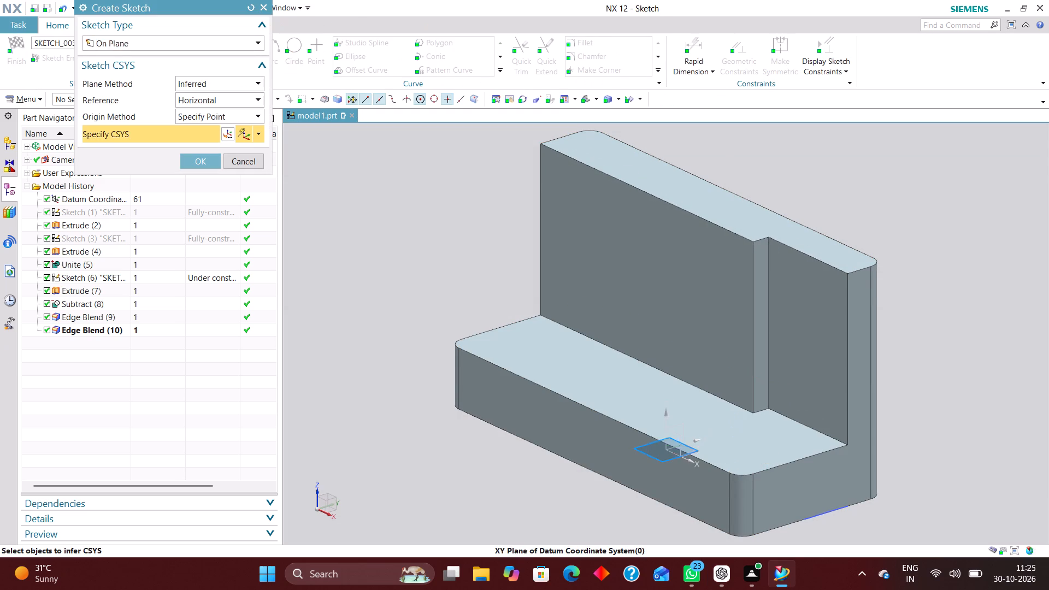
{"action": "left_click", "coordinate": [202, 163]}
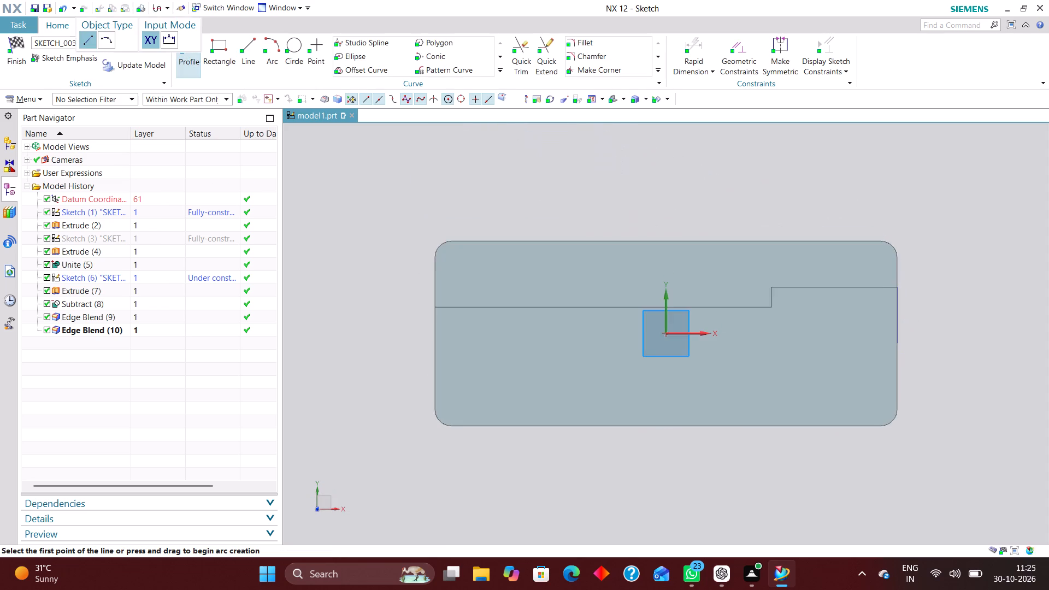
{"action": "scroll", "coordinate": [442, 167], "scroll_direction": "down", "scroll_amount": 2}
{"action": "left_click", "coordinate": [221, 50]}
{"action": "scroll", "coordinate": [598, 304], "scroll_direction": "up", "scroll_amount": 1}
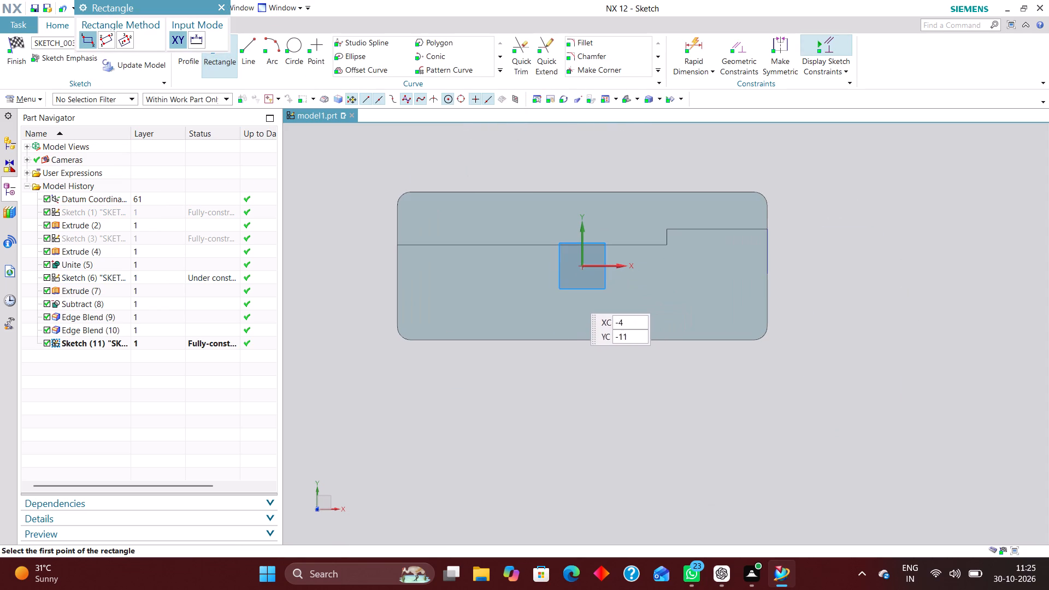
{"action": "left_click", "coordinate": [549, 285]}
{"action": "left_click", "coordinate": [633, 371]}
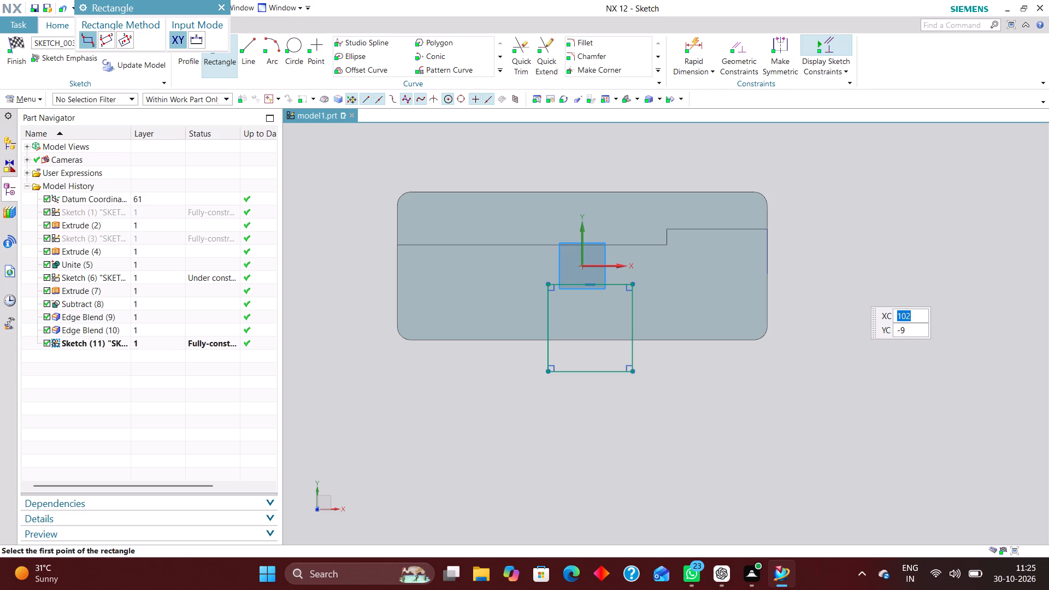
Dimension the rectangle's -X side from the bracket's -X end edge as 36+15 mm.
{"action": "scroll", "coordinate": [882, 261], "scroll_direction": "down", "scroll_amount": 1}
{"action": "left_click", "coordinate": [693, 39]}
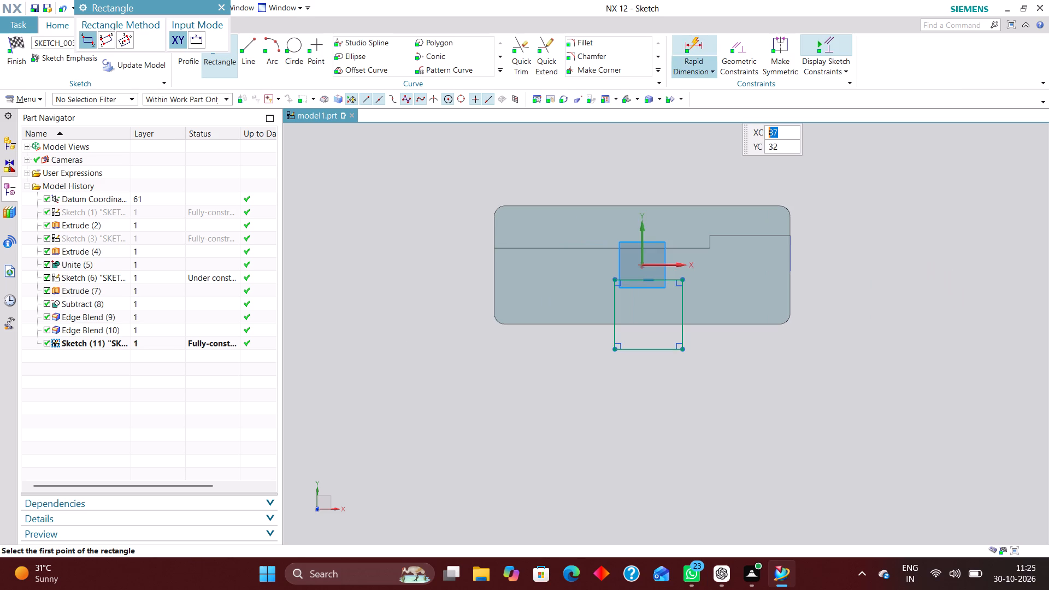
{"action": "left_click", "coordinate": [493, 293]}
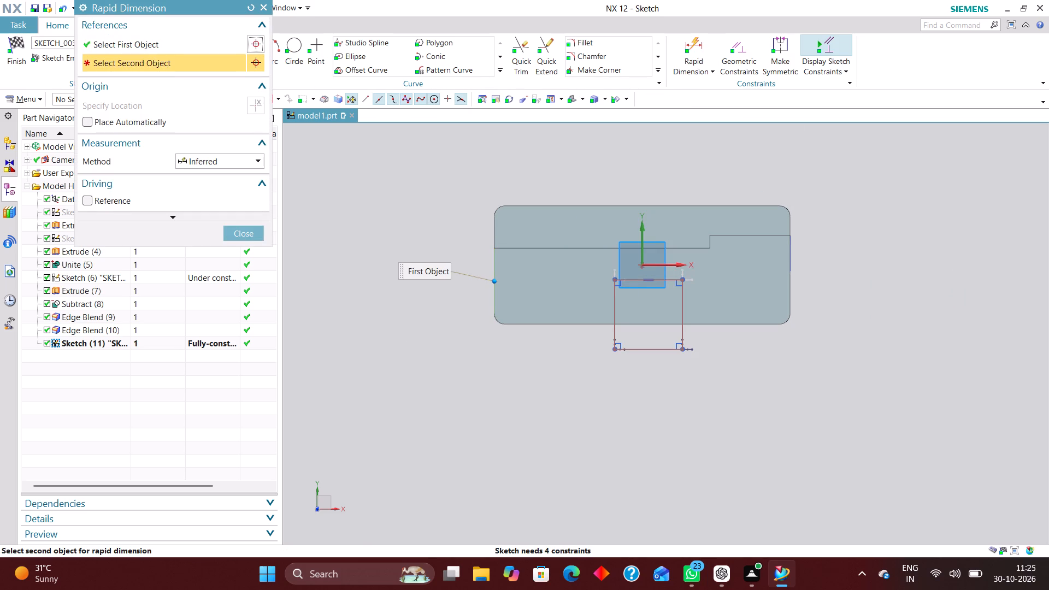
{"action": "left_click", "coordinate": [613, 334]}
{"action": "left_click", "coordinate": [555, 418]}
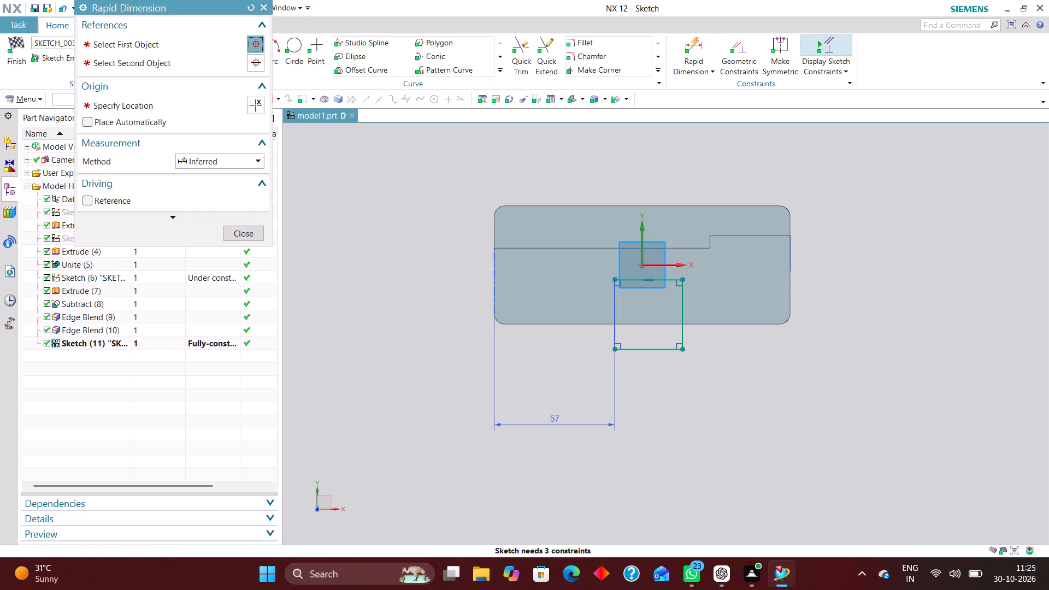
{"action": "type", "text": "36"}
{"action": "key", "text": "Return"}
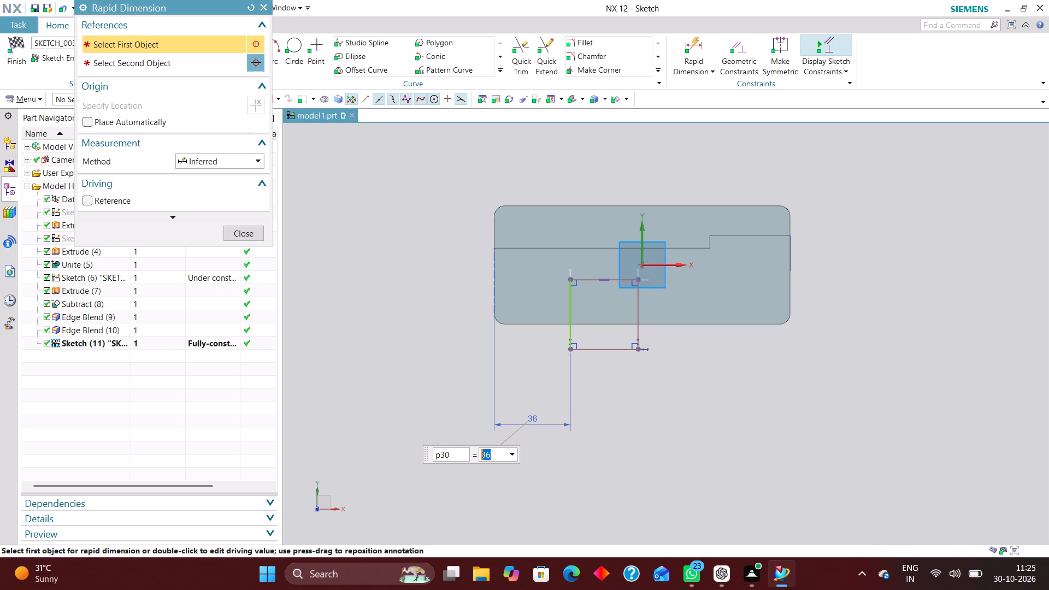
{"action": "type", "text": "36+15"}
{"action": "key", "text": "Return"}
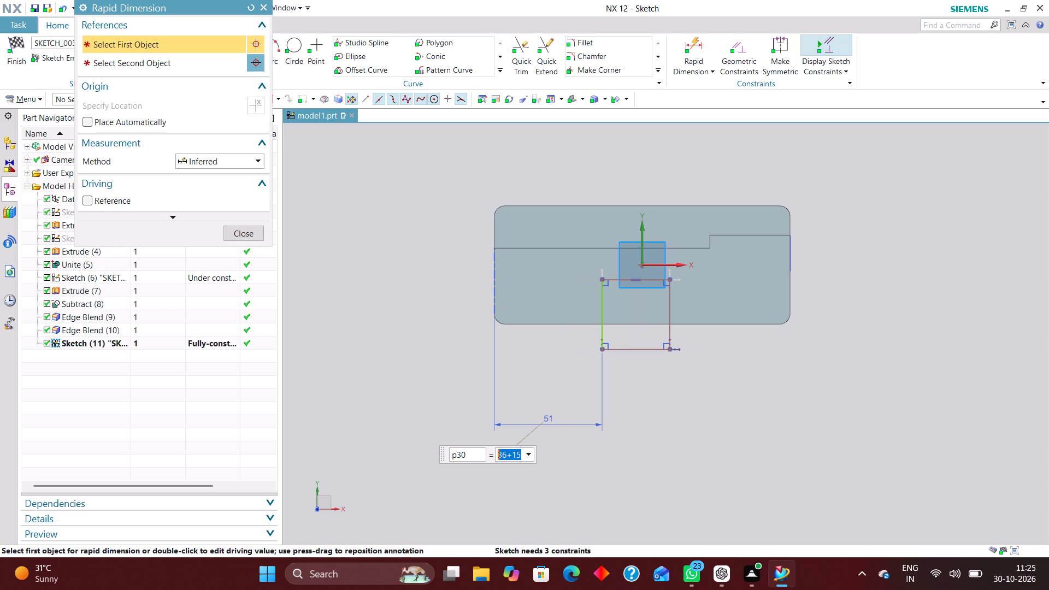
Dimension the rectangle's width along X as 30 mm and finish the sketch.
{"action": "left_click", "coordinate": [650, 349]}
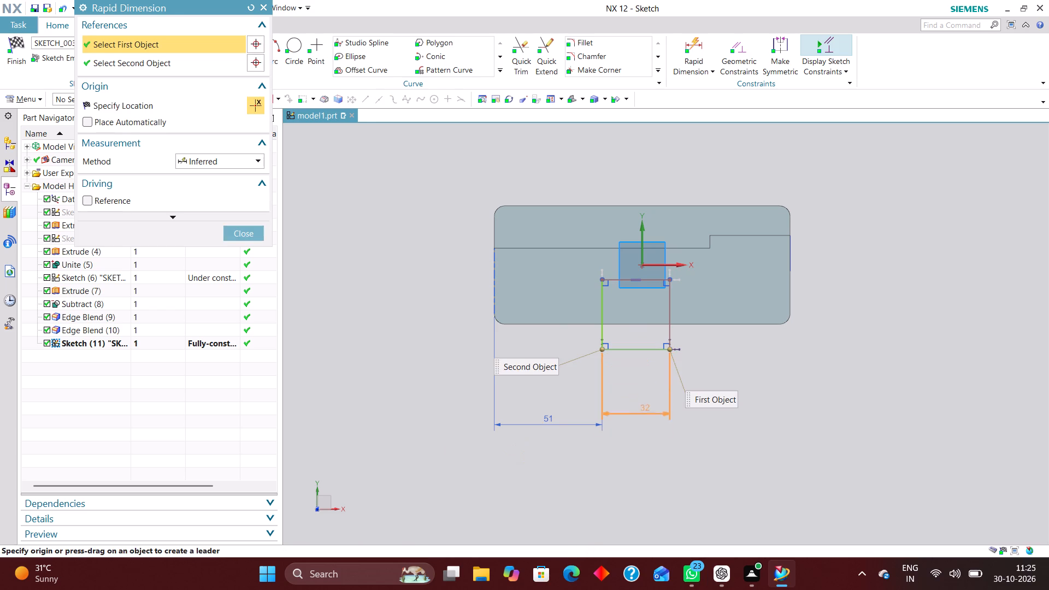
{"action": "left_click", "coordinate": [644, 435]}
{"action": "type", "text": "30"}
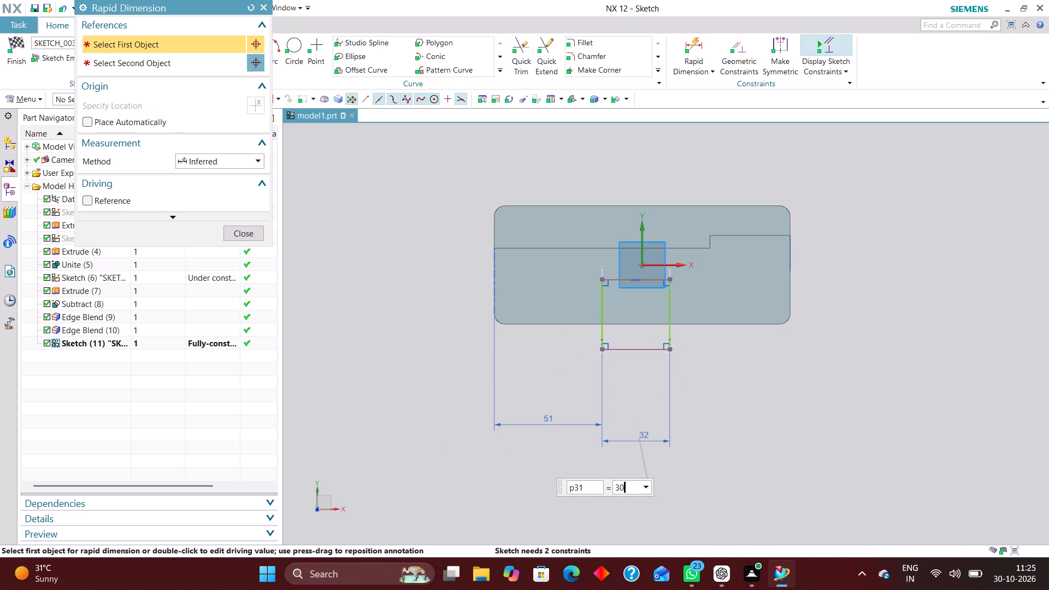
{"action": "key", "text": "Return"}
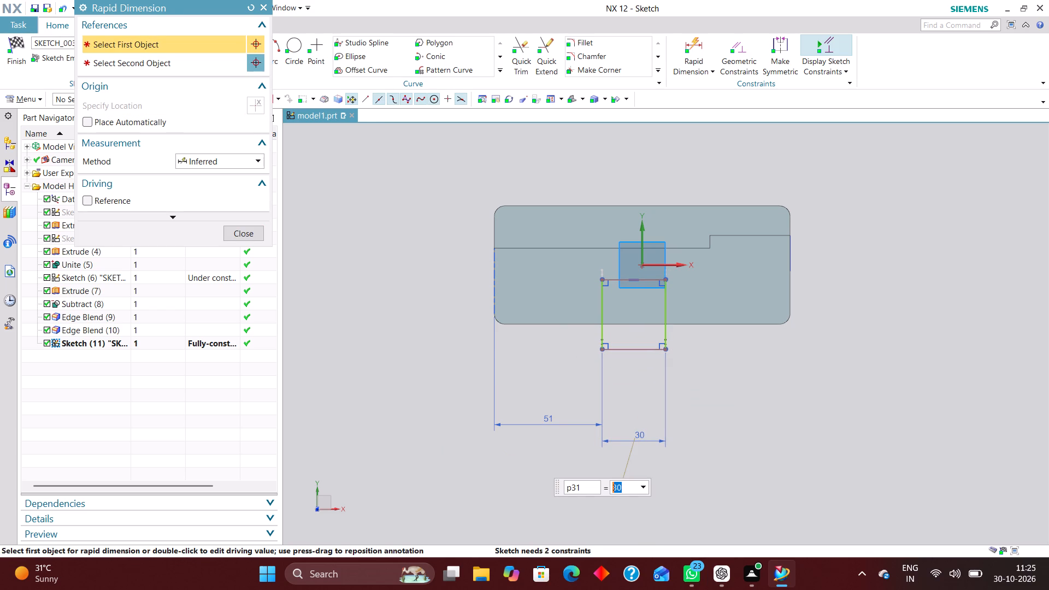
{"action": "left_click", "coordinate": [250, 231]}
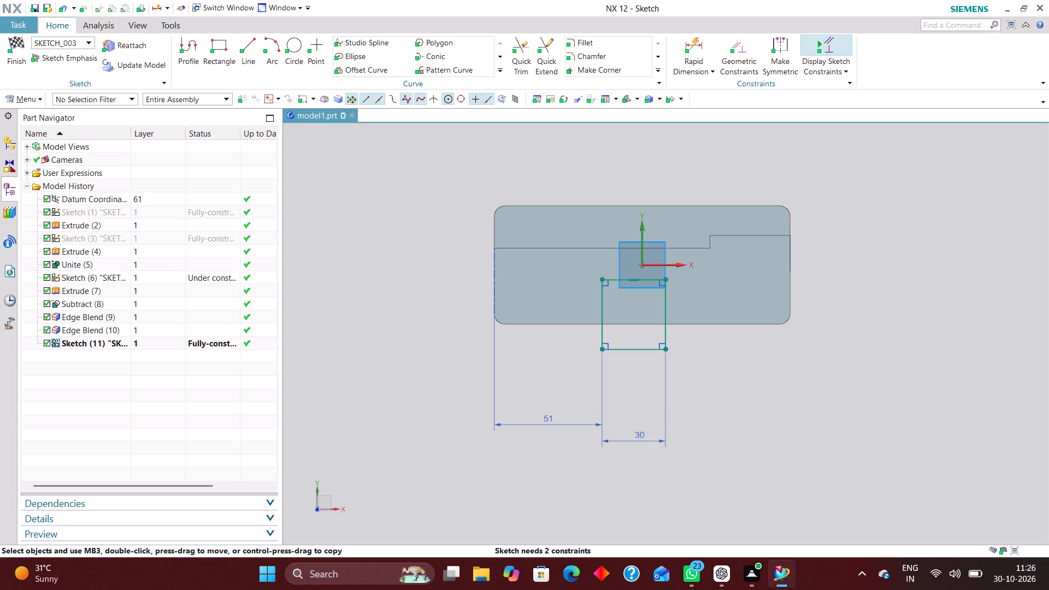
{"action": "left_click", "coordinate": [16, 42]}
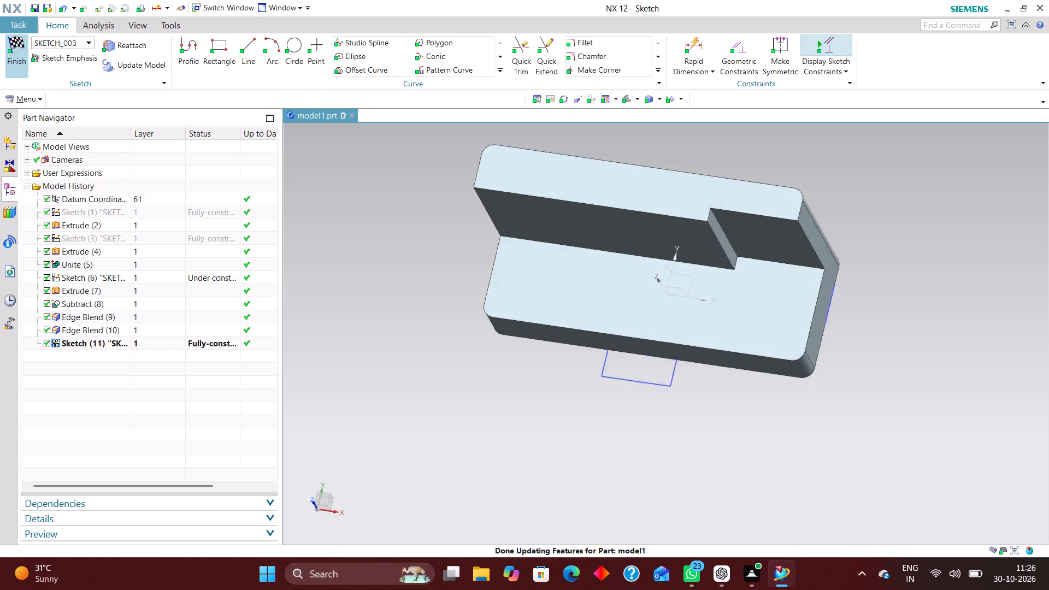
Extrude the sketched rectangle upward along Z from a 10 mm start to a 35 mm end, as a separate body with no Boolean.
{"action": "scroll", "coordinate": [577, 350], "scroll_direction": "down", "scroll_amount": 2}
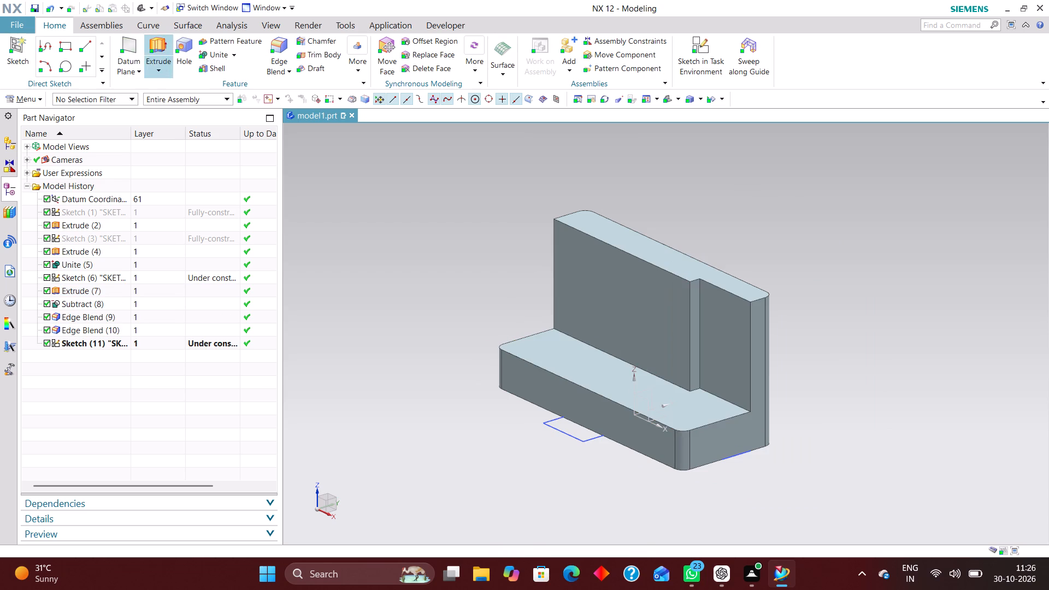
{"action": "left_click", "coordinate": [156, 39]}
{"action": "left_click", "coordinate": [579, 440]}
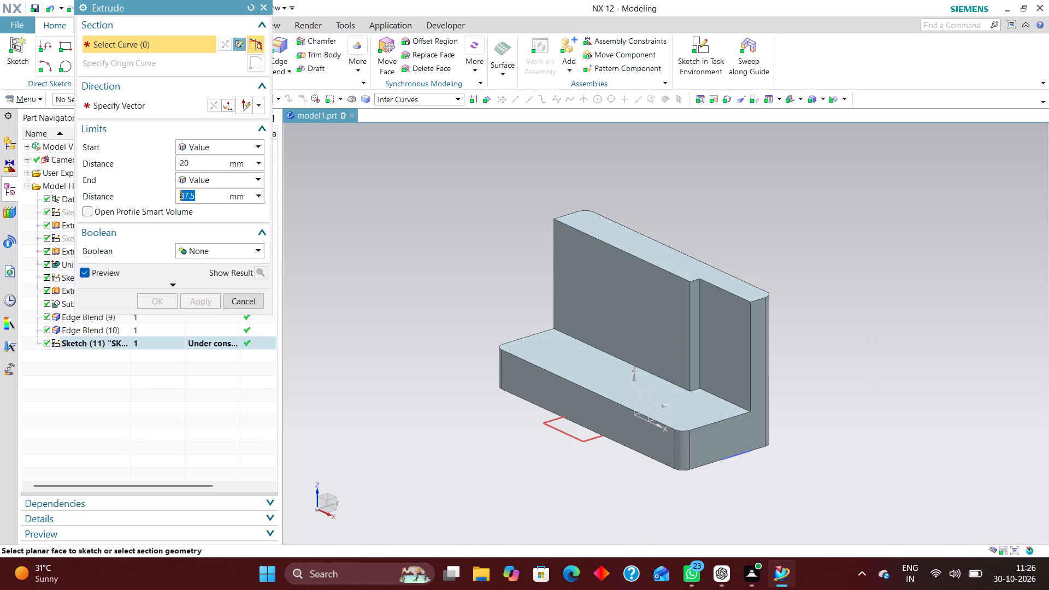
{"action": "right_click_drag", "start_coordinate": [905, 377], "coordinate": [773, 382]}
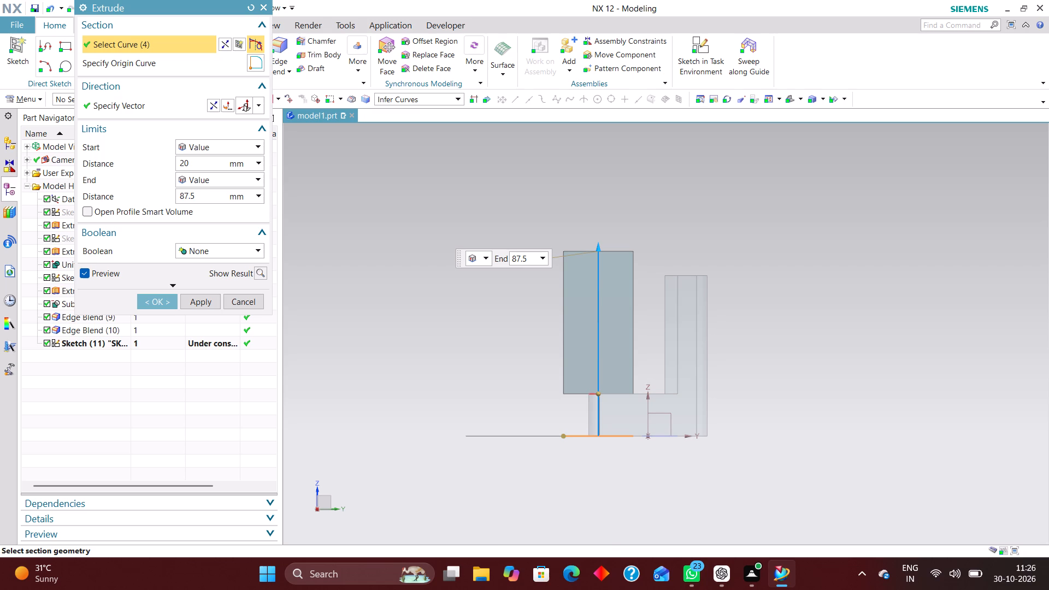
{"action": "left_click_drag", "start_coordinate": [599, 392], "coordinate": [599, 433]}
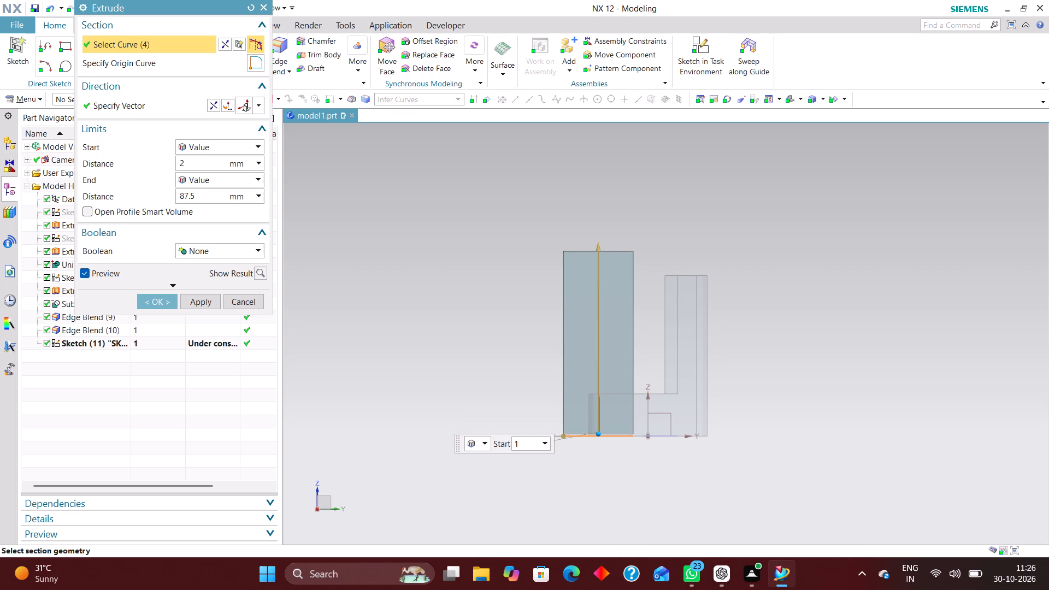
{"action": "left_click_drag", "start_coordinate": [599, 433], "coordinate": [600, 435]}
{"action": "scroll", "coordinate": [584, 410], "scroll_direction": "up", "scroll_amount": 3}
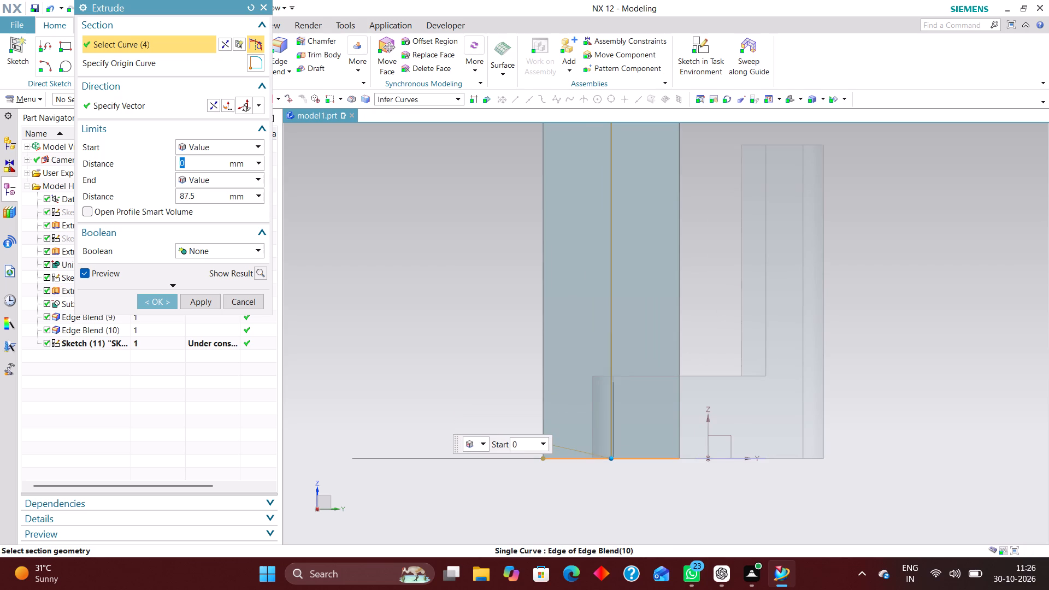
{"action": "type", "text": "10"}
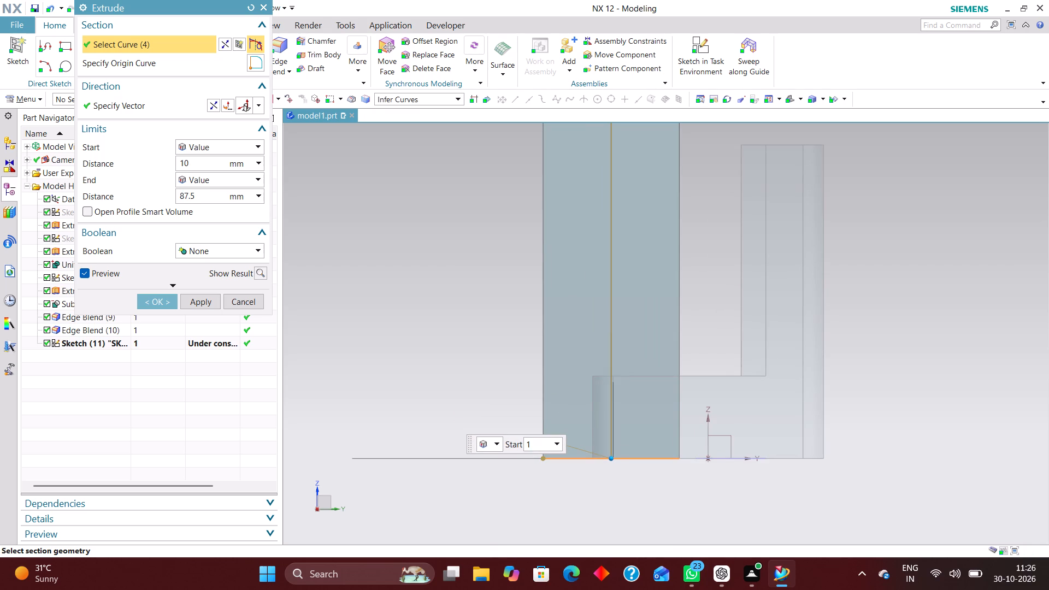
{"action": "key", "text": "Return"}
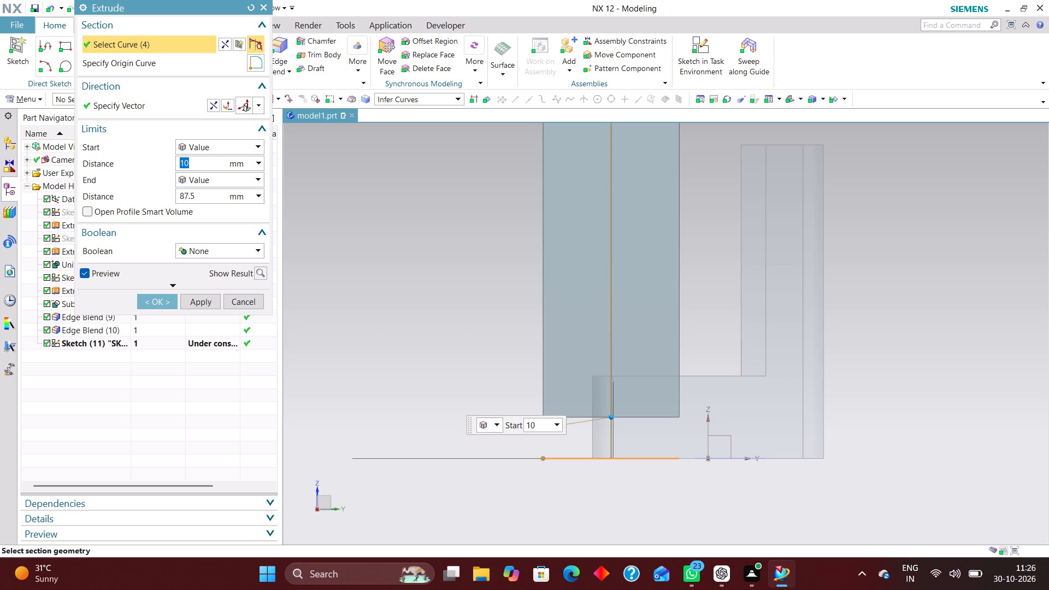
{"action": "scroll", "coordinate": [489, 338], "scroll_direction": "down", "scroll_amount": 3}
{"action": "left_click_drag", "start_coordinate": [553, 212], "coordinate": [549, 277]}
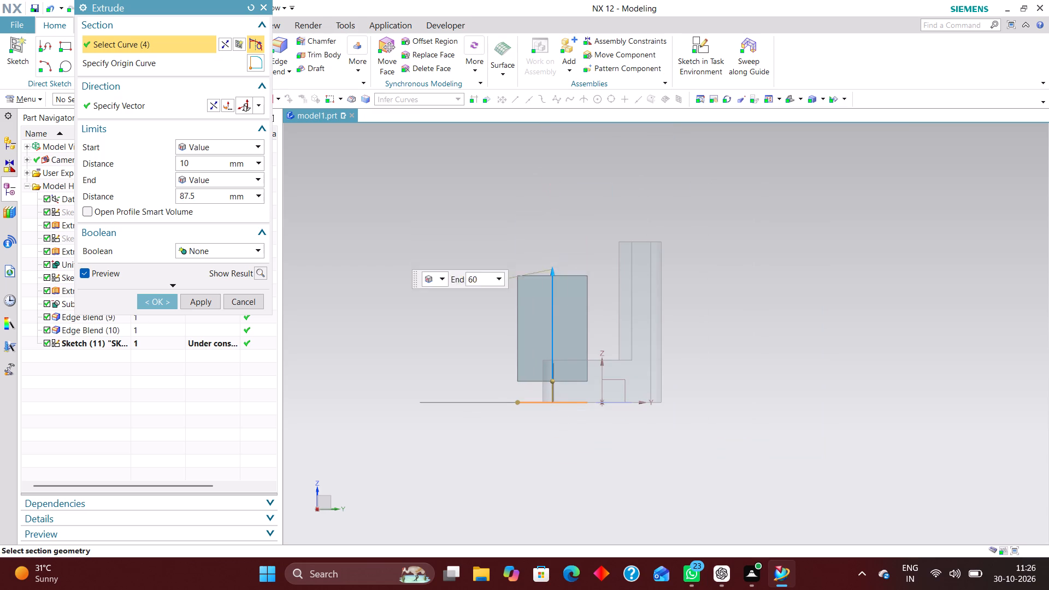
{"action": "left_click_drag", "start_coordinate": [549, 277], "coordinate": [551, 322]}
{"action": "left_click", "coordinate": [160, 301]}
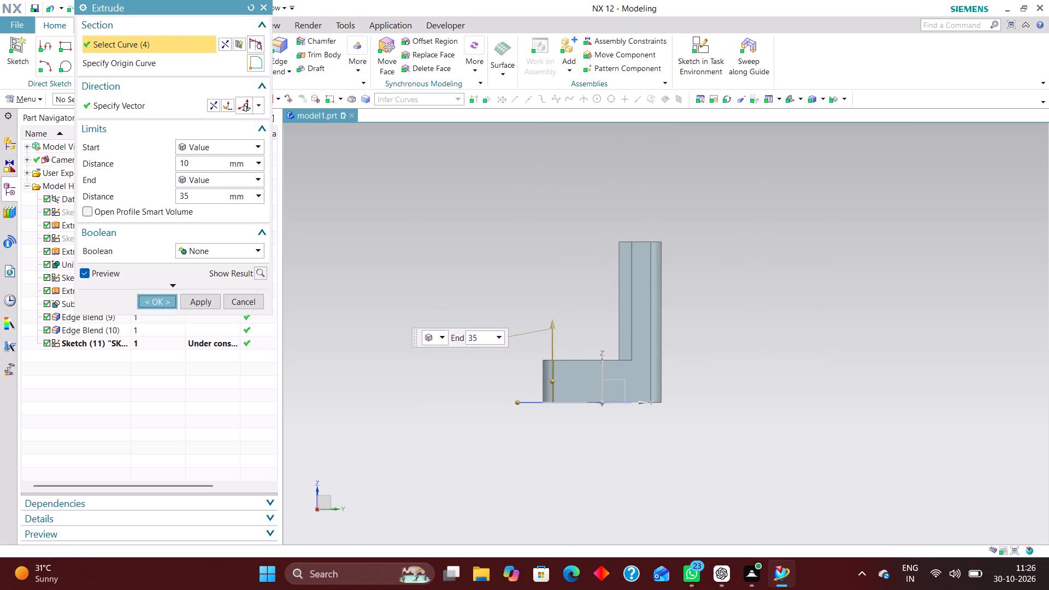
Subtract the extruded block from the bracket body to cut a pocket into the base's front edge.
{"action": "middle_click_drag", "start_coordinate": [487, 318], "coordinate": [539, 353]}
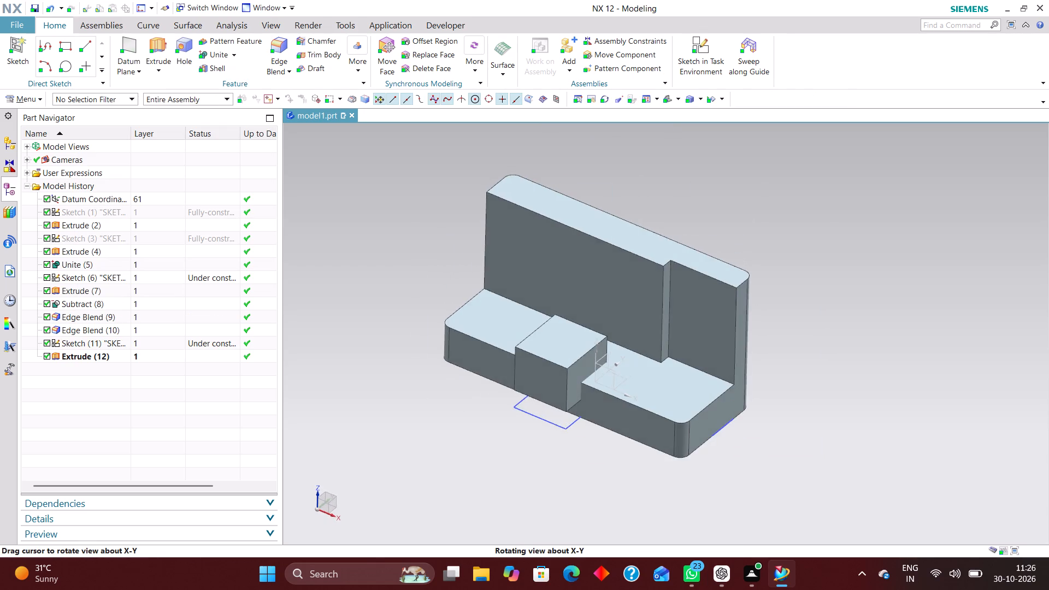
{"action": "middle_click_drag", "start_coordinate": [539, 353], "coordinate": [540, 348]}
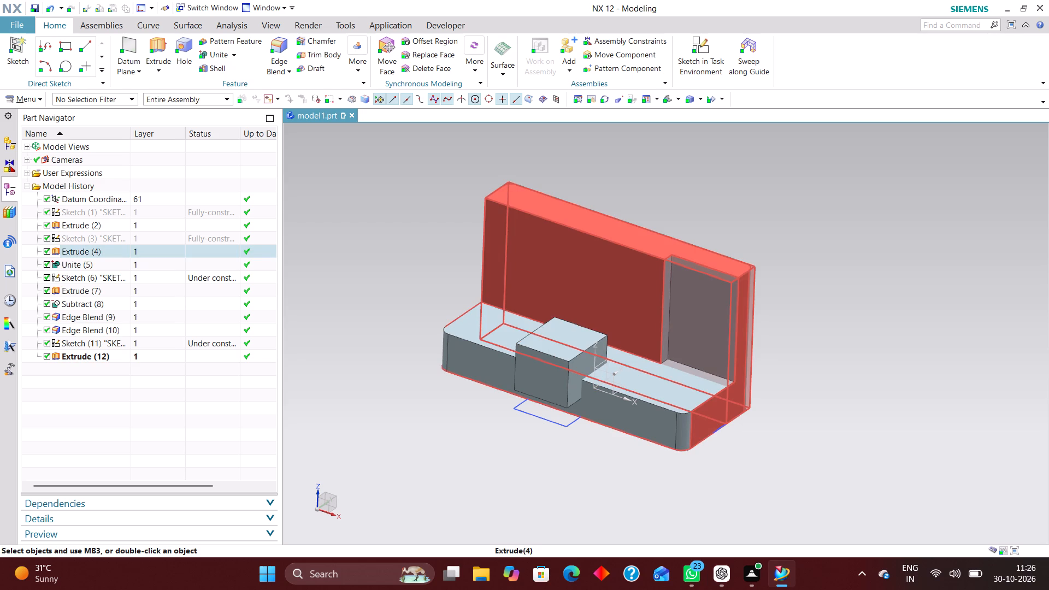
{"action": "left_click", "coordinate": [237, 56]}
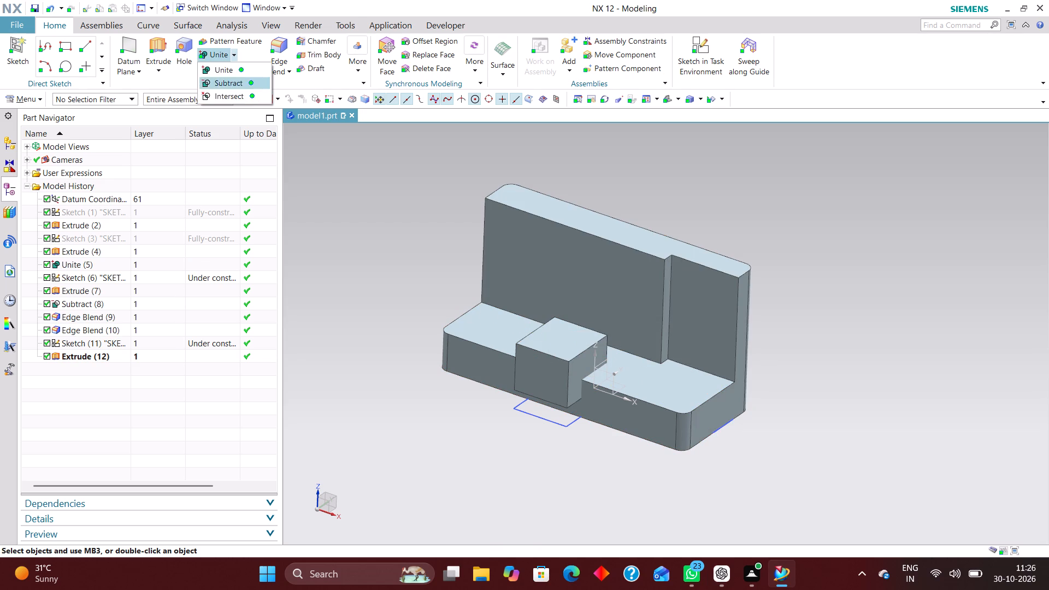
{"action": "left_click", "coordinate": [250, 79]}
{"action": "left_click", "coordinate": [606, 255]}
{"action": "left_click", "coordinate": [579, 330]}
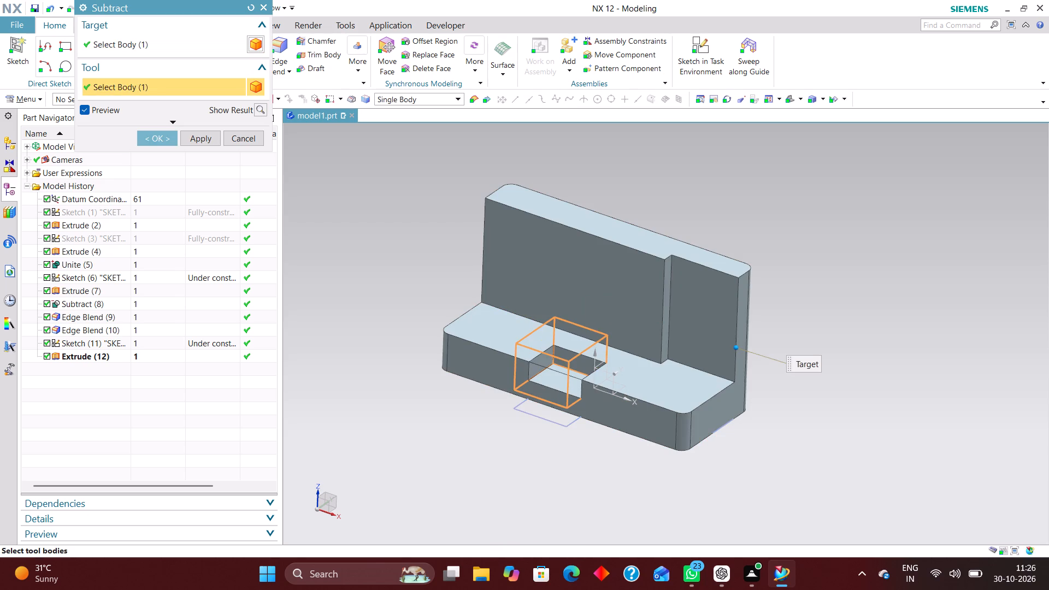
{"action": "left_click", "coordinate": [160, 138]}
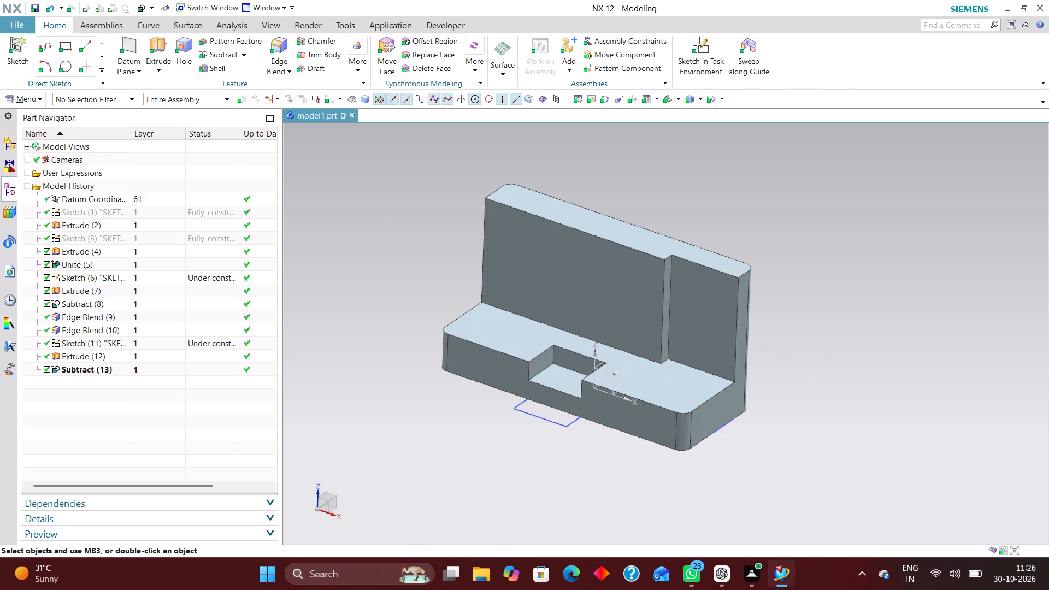
Hide the rectangle sketch used for the front pocket.
{"action": "right_click_drag", "start_coordinate": [557, 422], "coordinate": [562, 454]}
Reopen the front pocket's rectangle sketch and delete its 51 mm distance dimension from the bracket's -X end edge.
{"action": "left_click", "coordinate": [668, 99]}
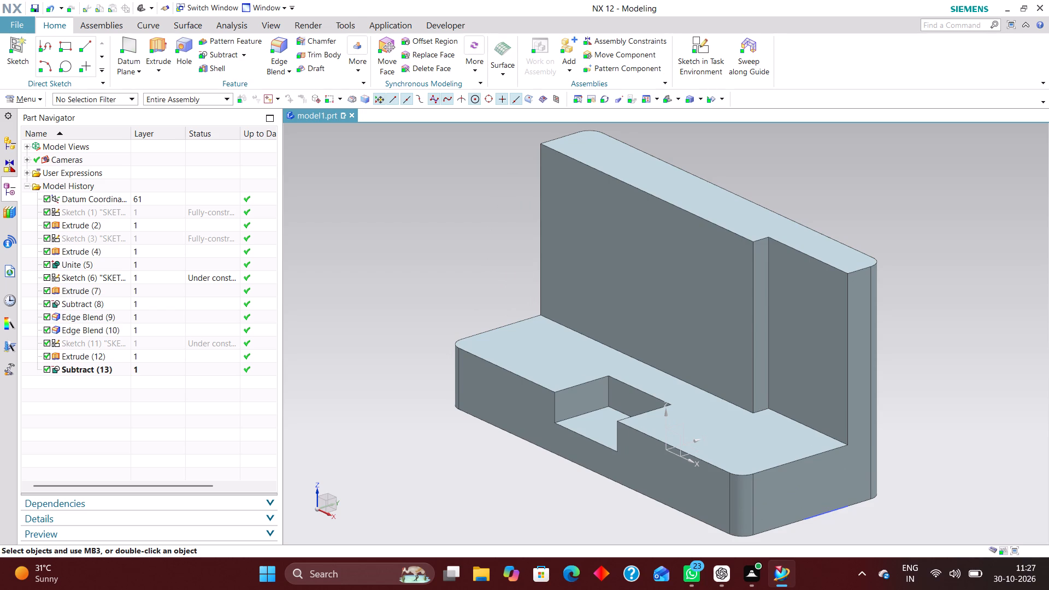
{"action": "left_click", "coordinate": [150, 344]}
{"action": "right_click", "coordinate": [162, 341]}
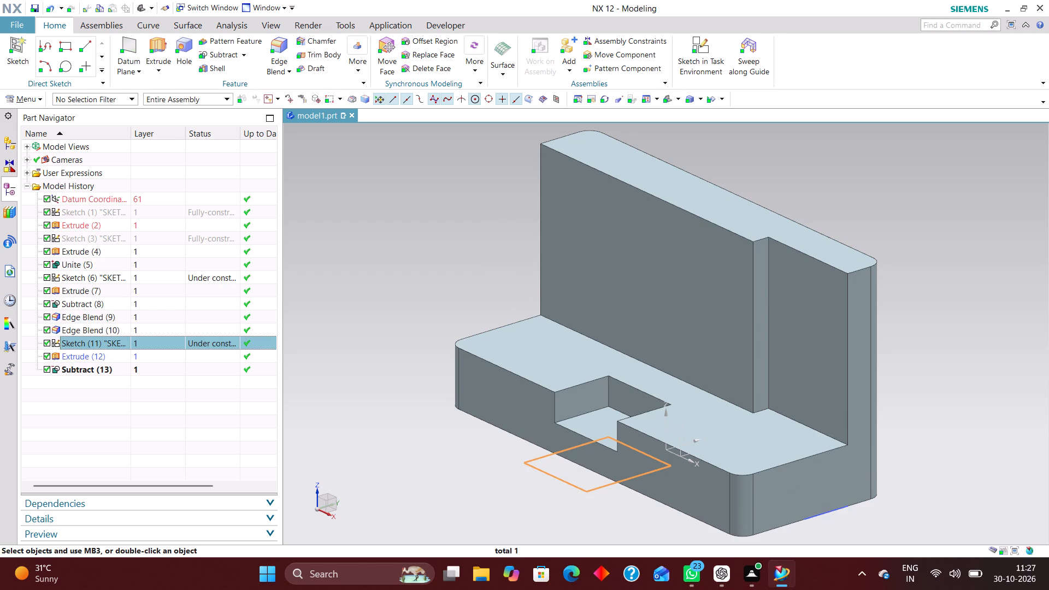
{"action": "left_click", "coordinate": [236, 66]}
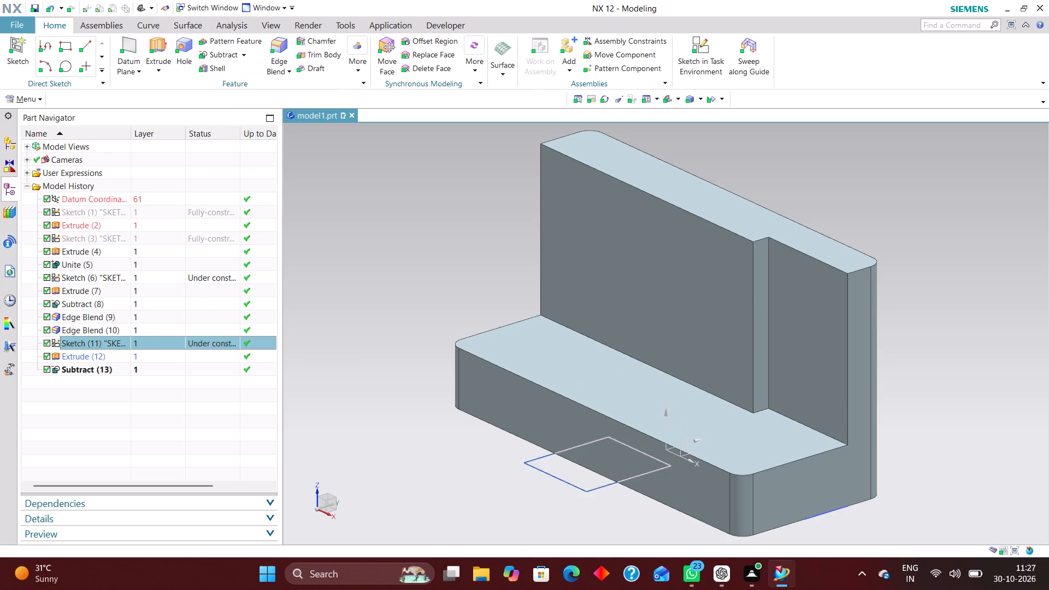
{"action": "scroll", "coordinate": [646, 351], "scroll_direction": "down", "scroll_amount": 2}
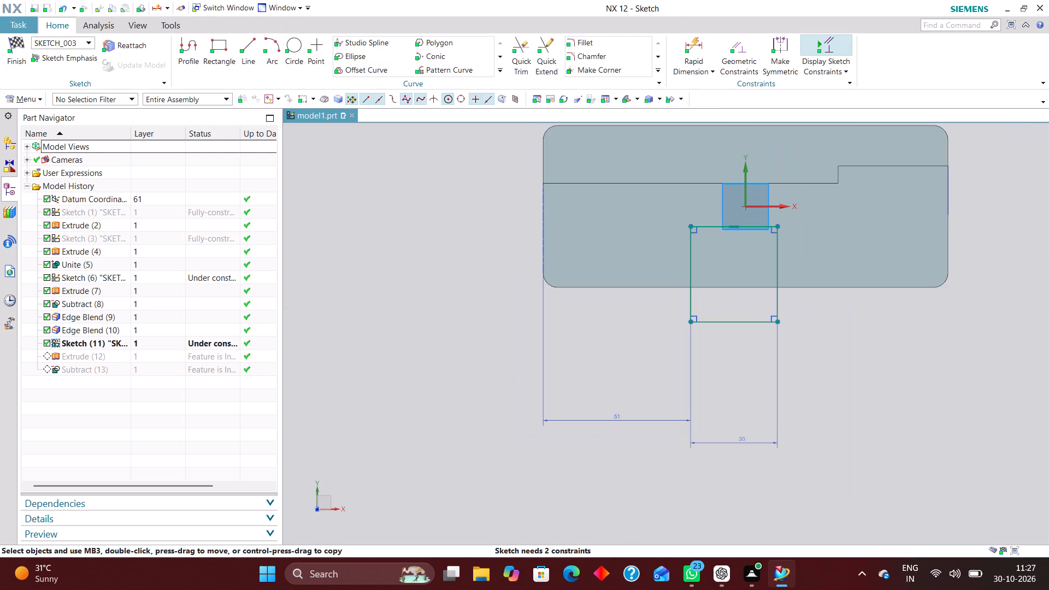
{"action": "right_click_drag", "start_coordinate": [623, 420], "coordinate": [470, 426]}
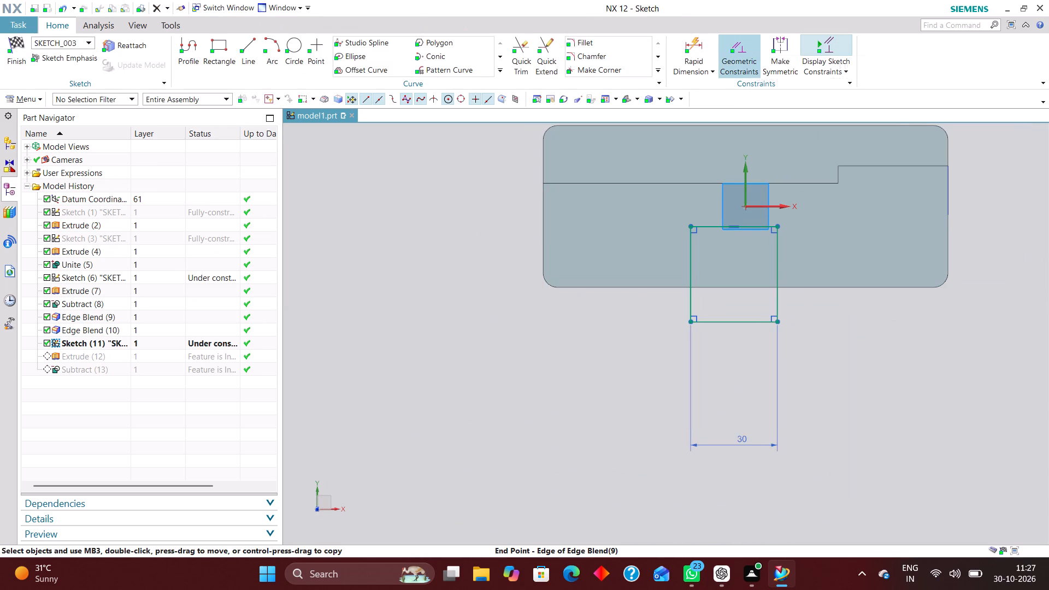
Constrain the rectangle's +Y side with its midpoint on the sketch's Y axis.
{"action": "left_click_drag", "start_coordinate": [746, 43], "coordinate": [751, 42]}
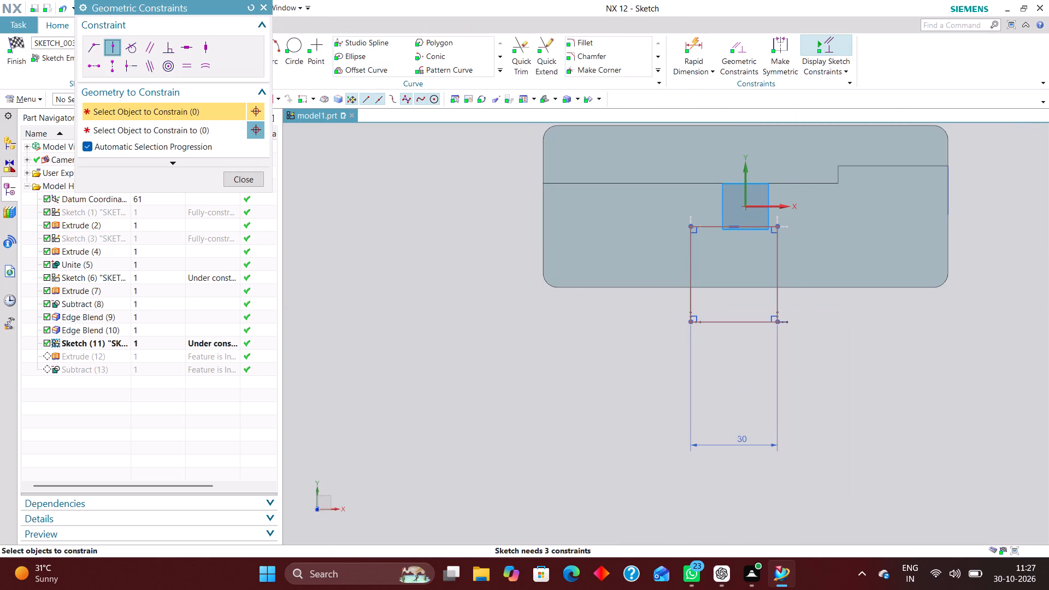
{"action": "left_click", "coordinate": [734, 223]}
{"action": "left_click", "coordinate": [746, 191]}
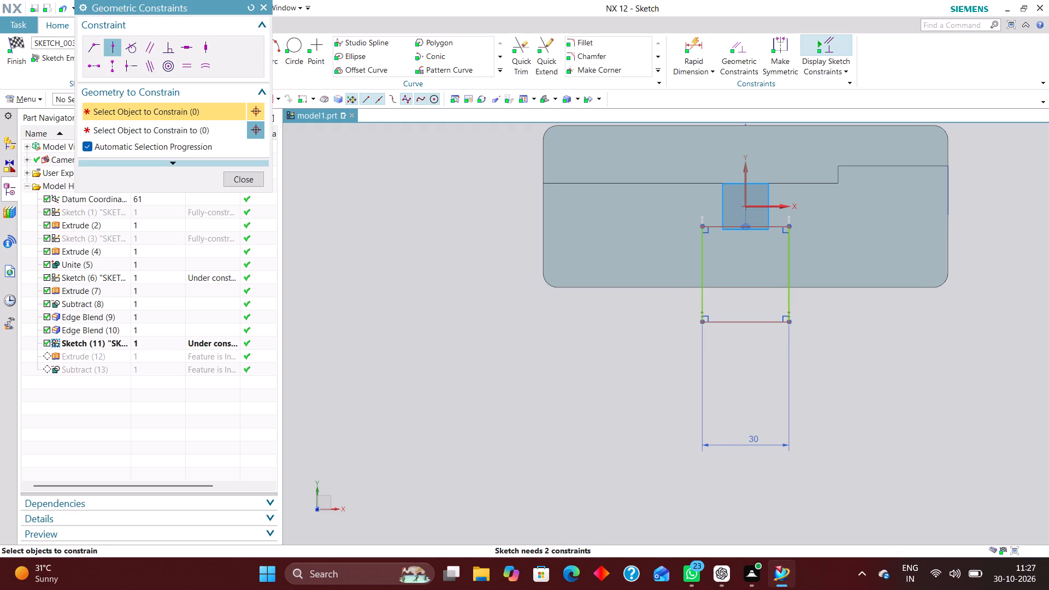
{"action": "left_click", "coordinate": [235, 181]}
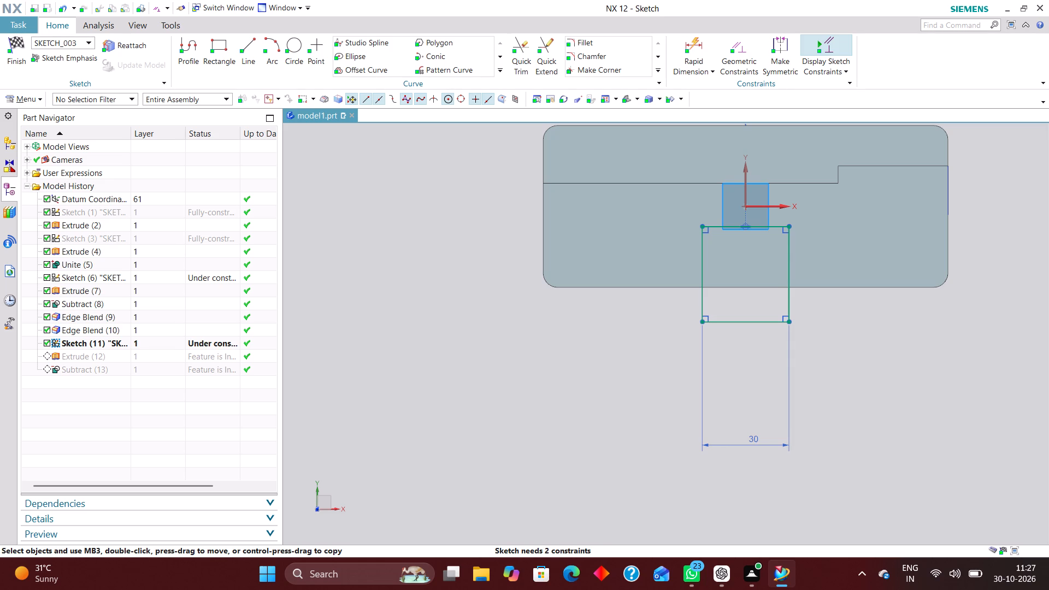
Dimension the rectangle's +Y side from the base's front -Y edge as 22 mm and finish the sketch.
{"action": "left_click", "coordinate": [805, 288]}
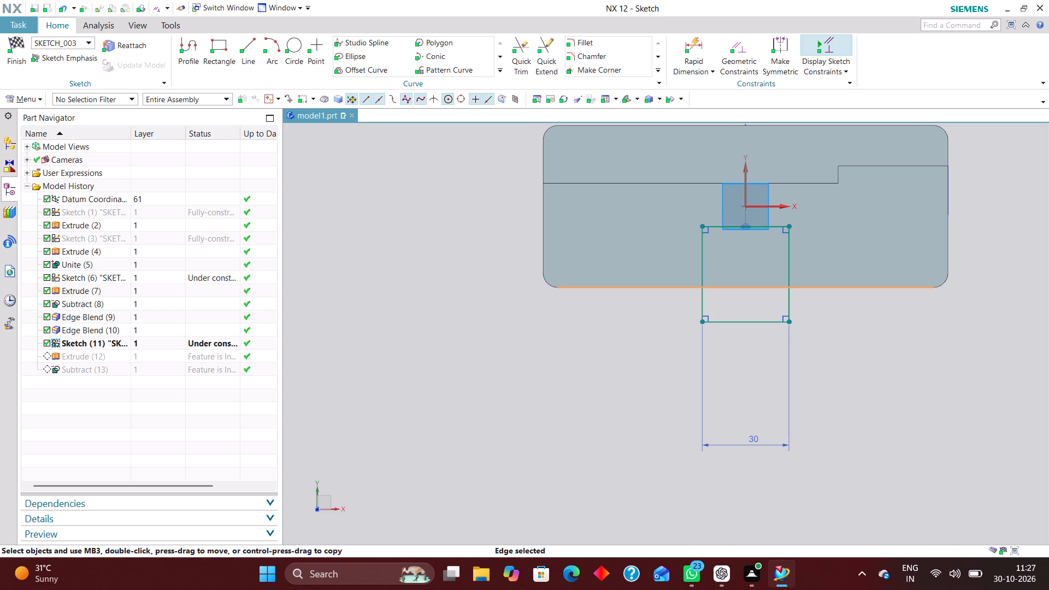
{"action": "left_click", "coordinate": [710, 47]}
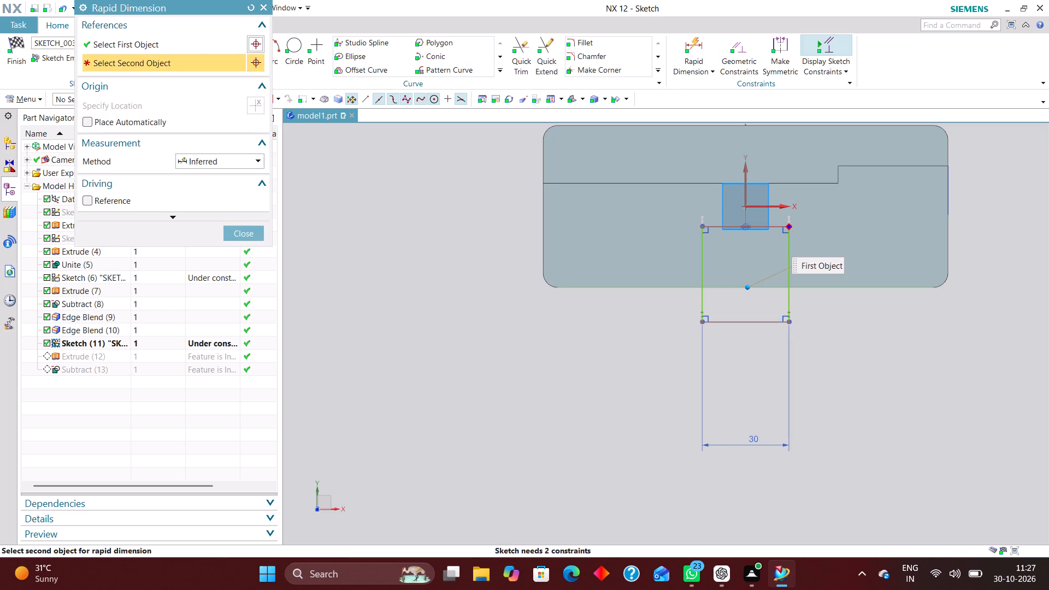
{"action": "left_click", "coordinate": [769, 224]}
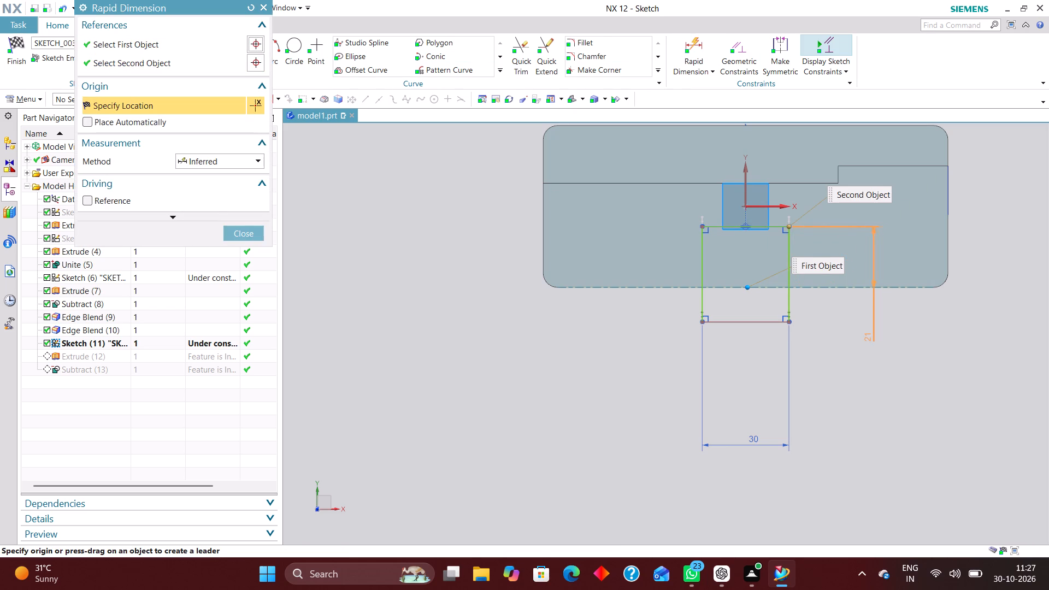
{"action": "left_click", "coordinate": [866, 335]}
{"action": "type", "text": "22"}
{"action": "key", "text": "Return"}
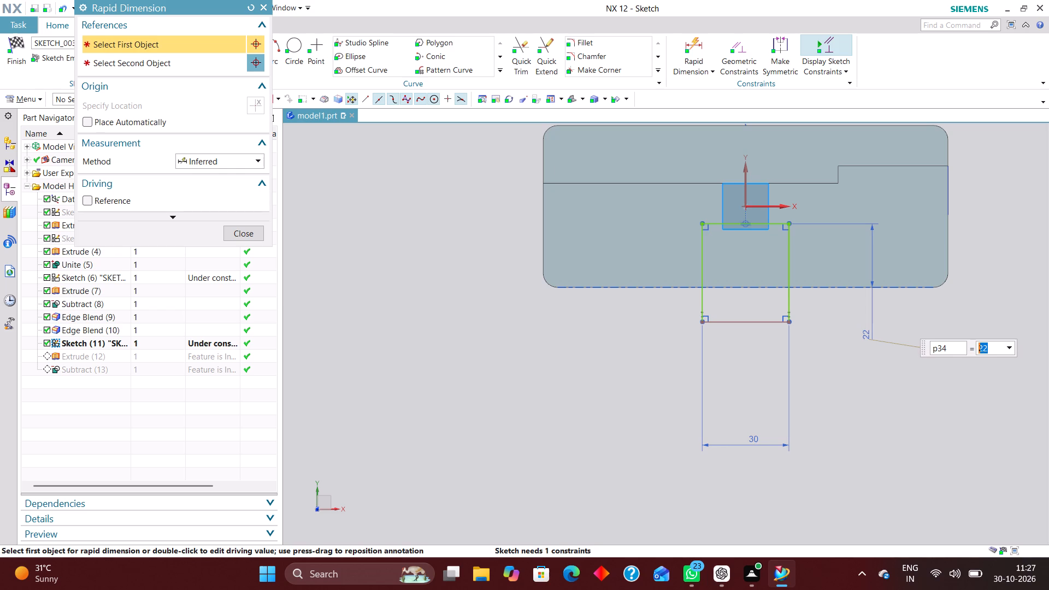
{"action": "left_click", "coordinate": [231, 235]}
{"action": "left_click", "coordinate": [15, 46]}
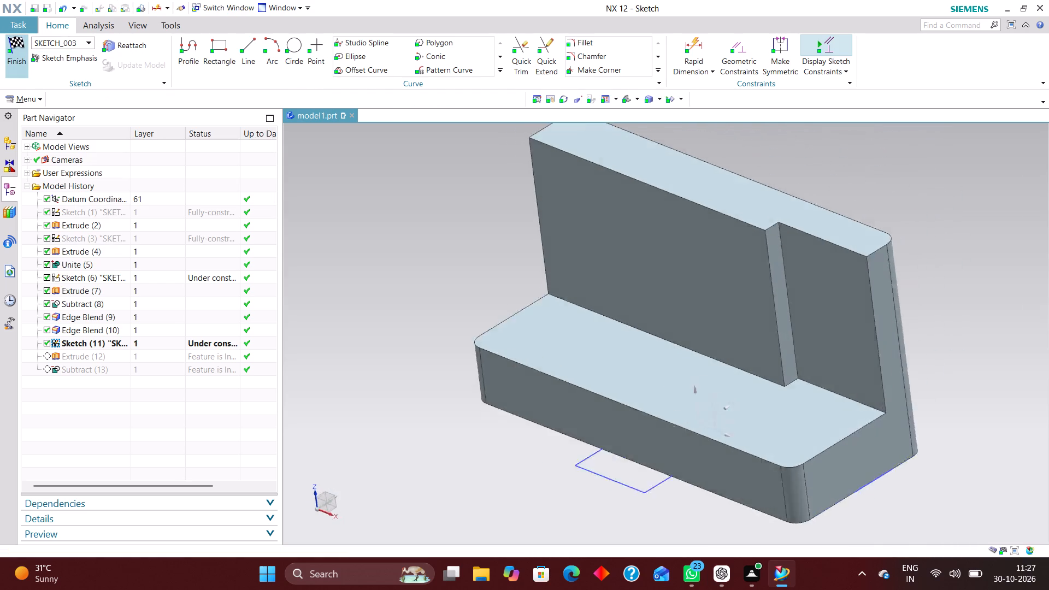
On the XY plane, sketch a rectangle near the base's -X end, crossing the front -Y edge.
{"action": "scroll", "coordinate": [573, 274], "scroll_direction": "down", "scroll_amount": 2}
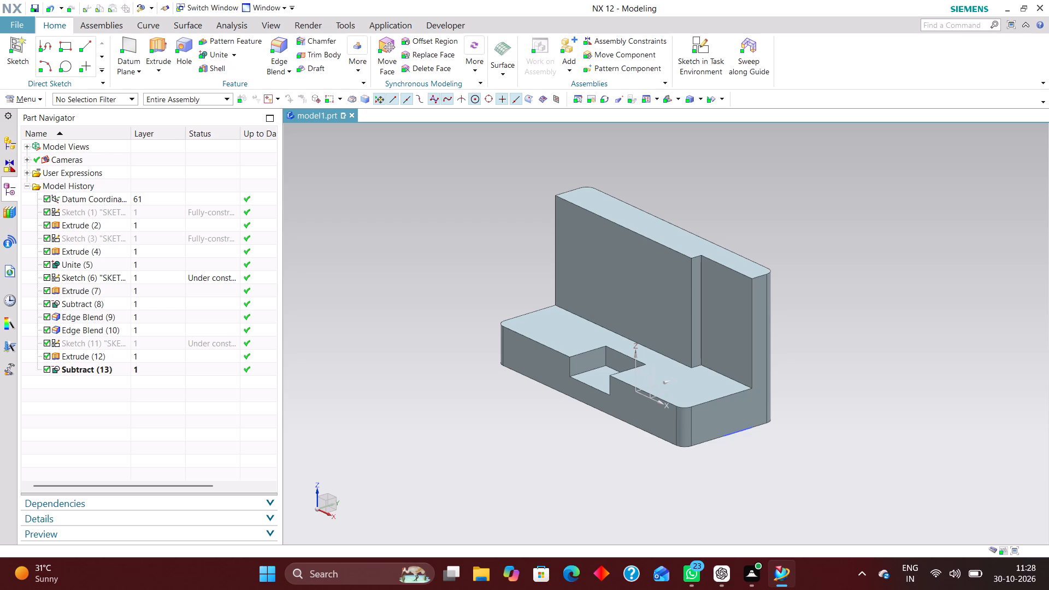
{"action": "left_click", "coordinate": [704, 42]}
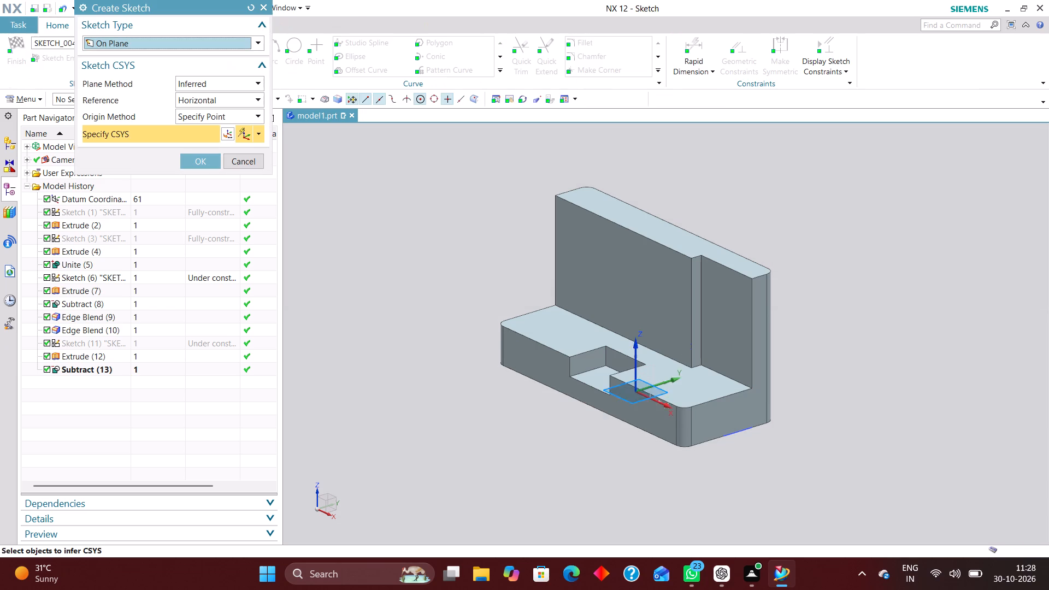
{"action": "left_click", "coordinate": [663, 393]}
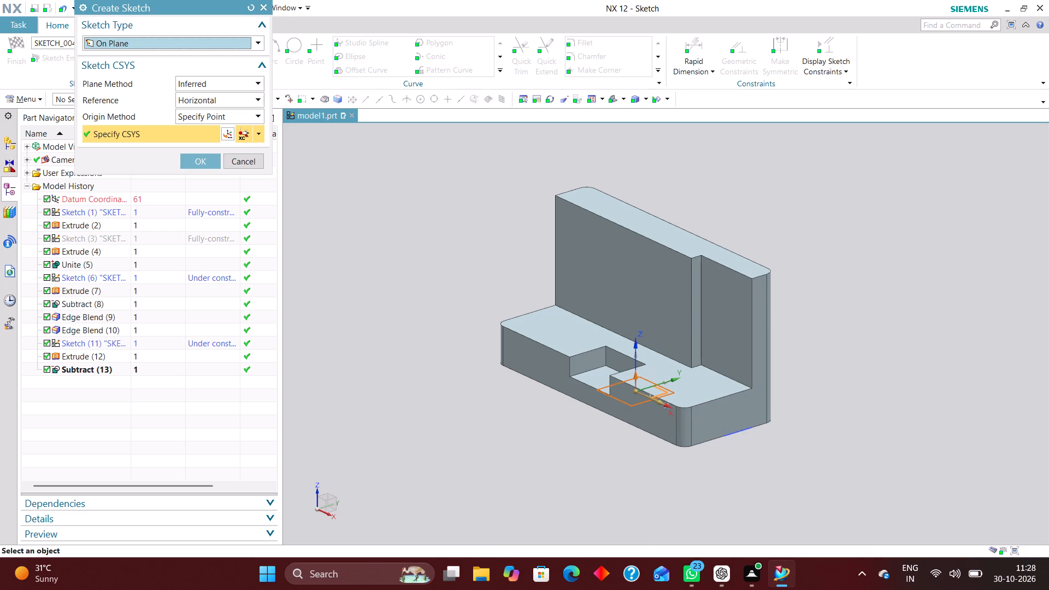
{"action": "left_click", "coordinate": [209, 160]}
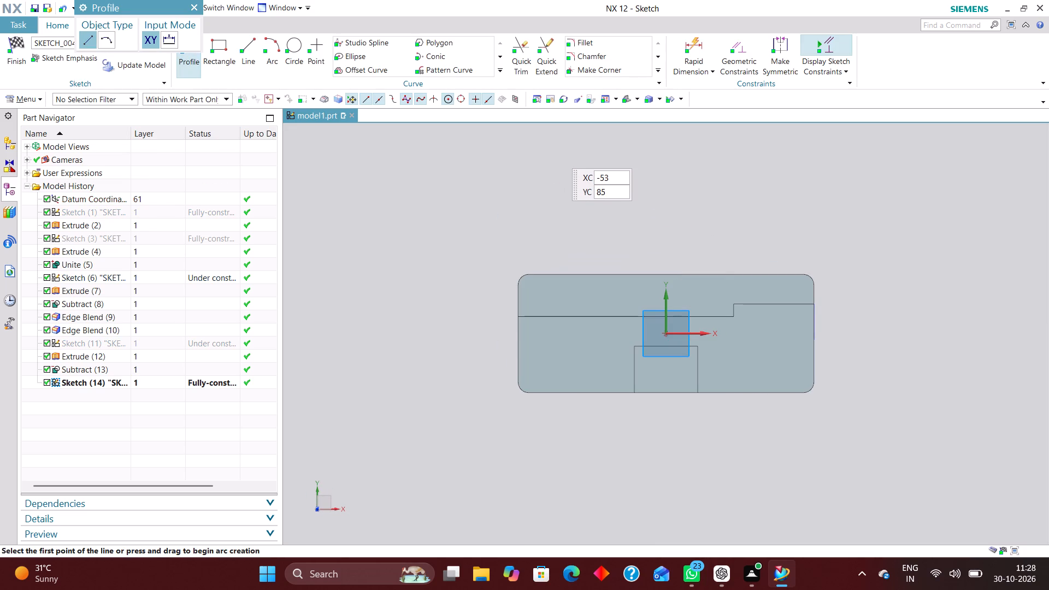
{"action": "left_click", "coordinate": [220, 44]}
{"action": "scroll", "coordinate": [530, 334], "scroll_direction": "up", "scroll_amount": 3}
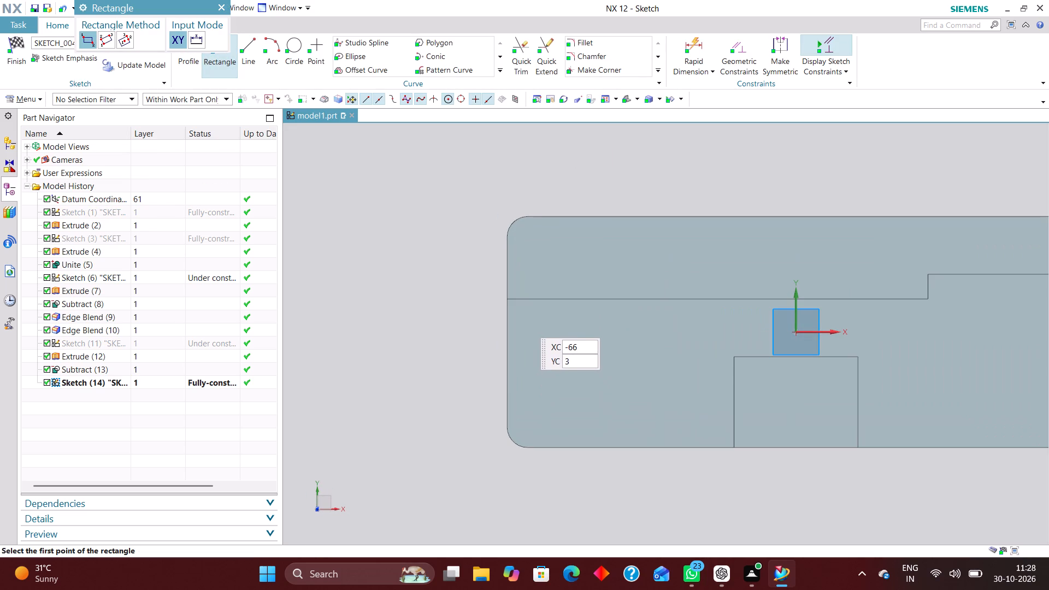
{"action": "left_click", "coordinate": [517, 316]}
{"action": "left_click", "coordinate": [670, 472]}
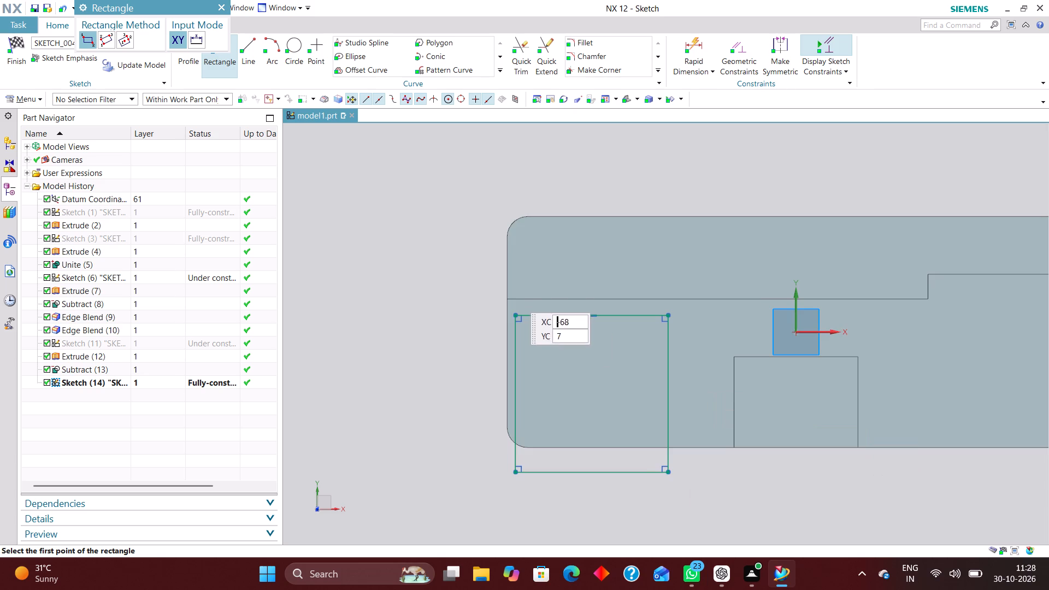
Dimension the new rectangle's +Y side from the sketch's X axis as 8 mm.
{"action": "scroll", "coordinate": [516, 293], "scroll_direction": "down", "scroll_amount": 2}
{"action": "left_click", "coordinate": [697, 49]}
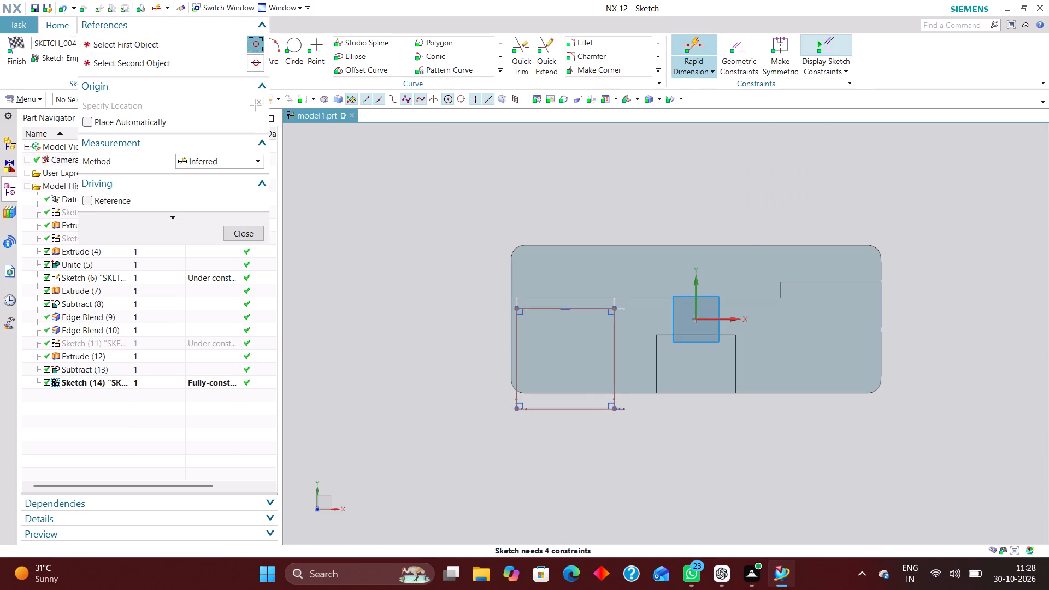
{"action": "left_click", "coordinate": [594, 309]}
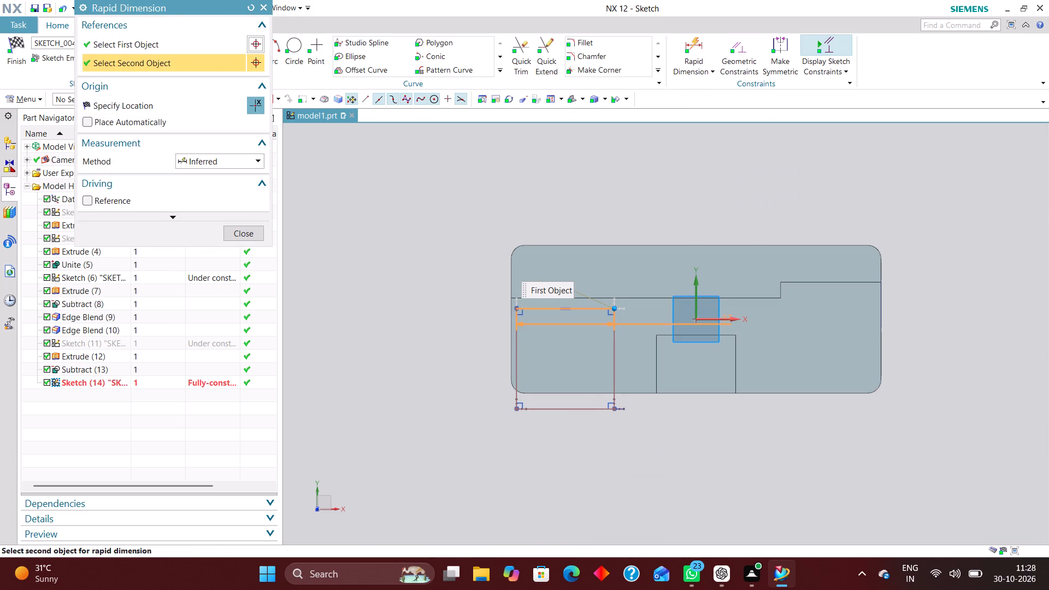
{"action": "left_click", "coordinate": [727, 318]}
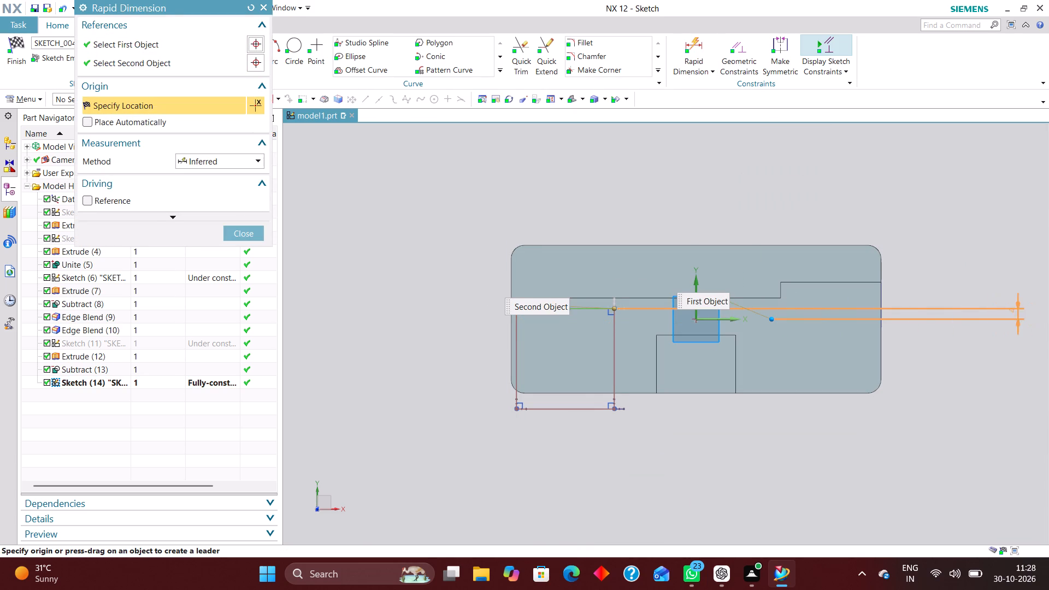
{"action": "left_click", "coordinate": [928, 349]}
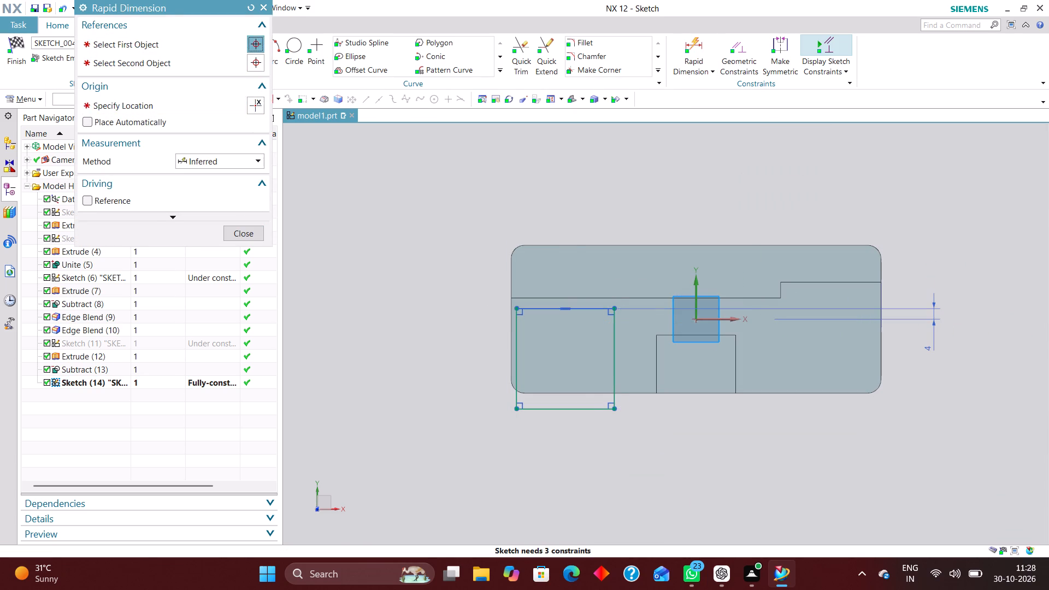
{"action": "key", "text": "6"}
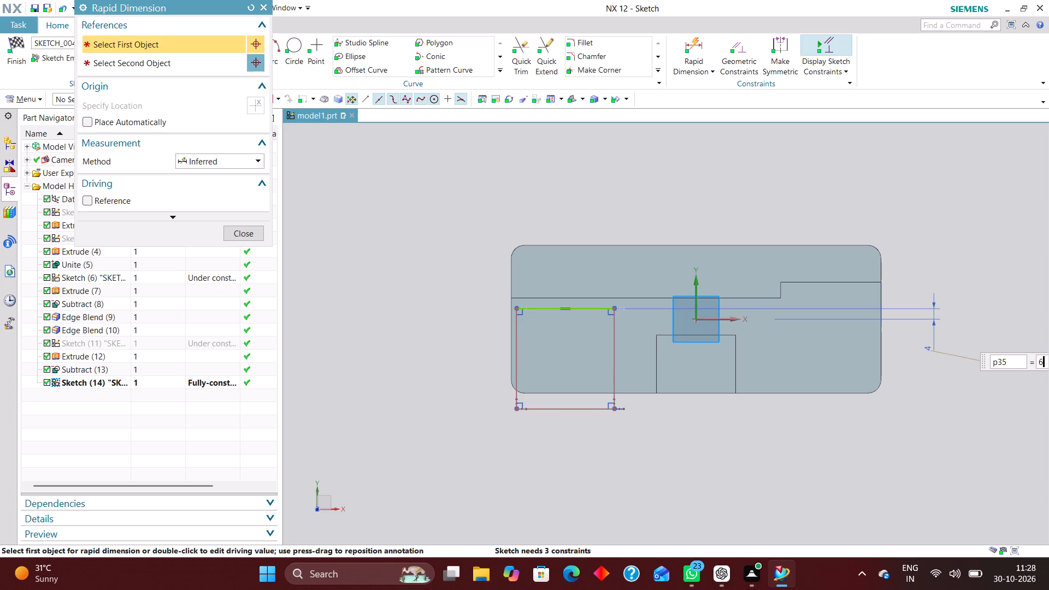
{"action": "key", "text": "Return"}
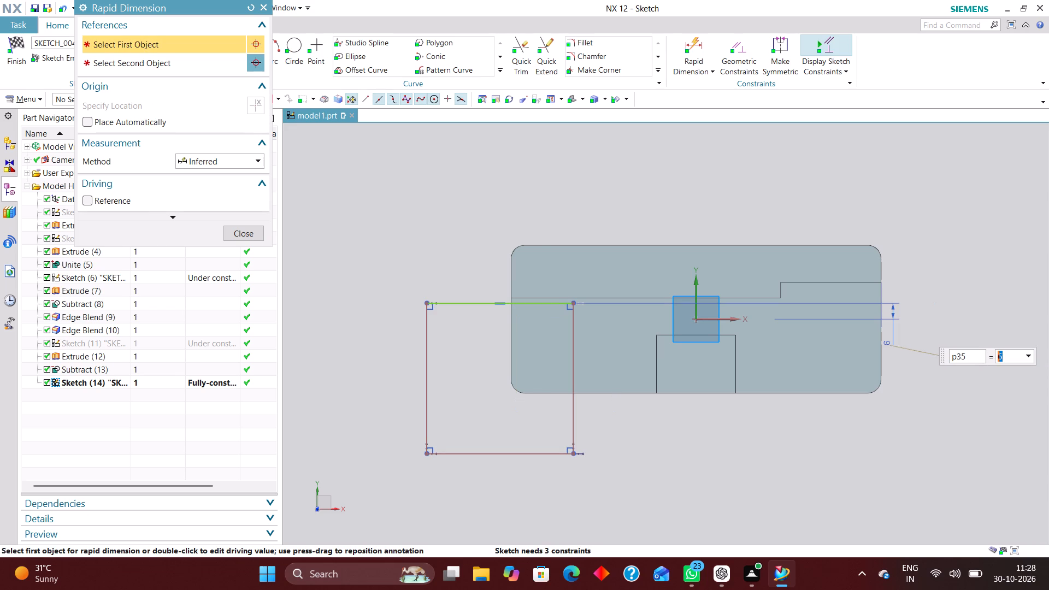
{"action": "key", "text": "7"}
{"action": "key", "text": "Return"}
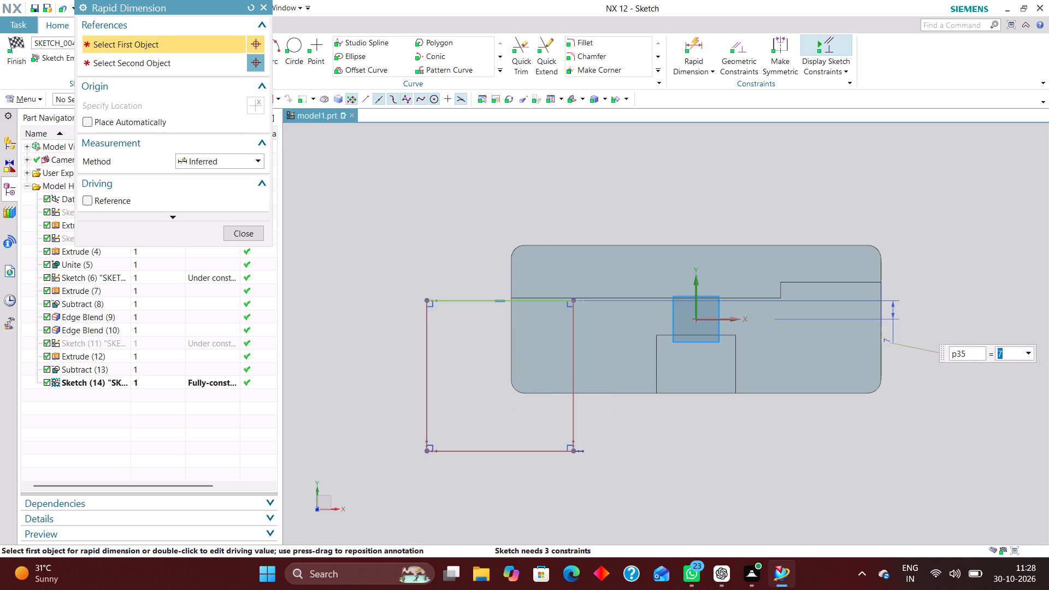
{"action": "key", "text": "8"}
{"action": "key", "text": "Return"}
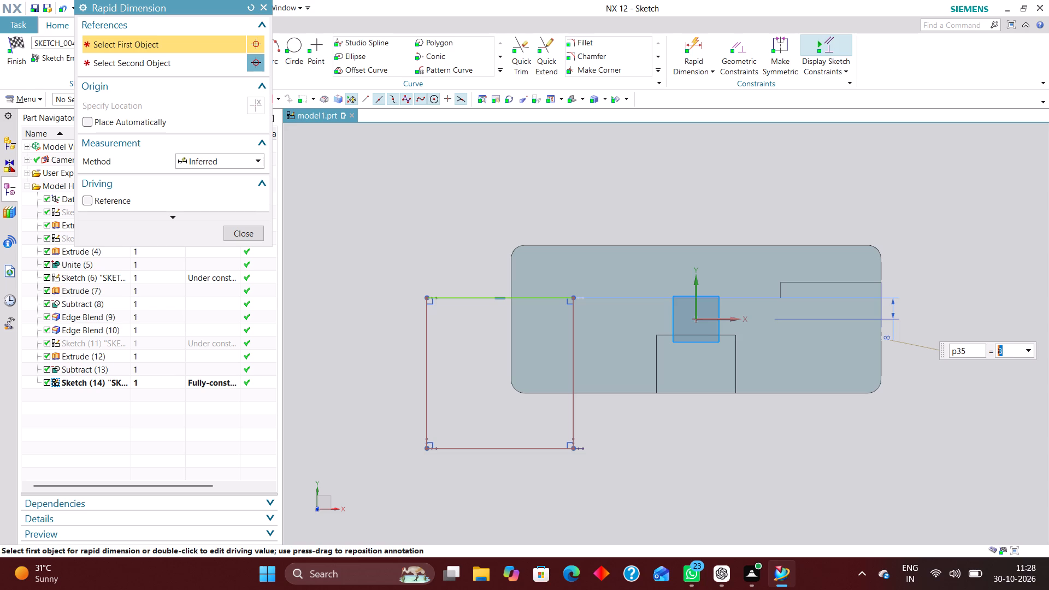
Dimension the length of the rectangle's -Y side as 36 mm.
{"action": "left_click", "coordinate": [526, 449]}
{"action": "left_click", "coordinate": [511, 483]}
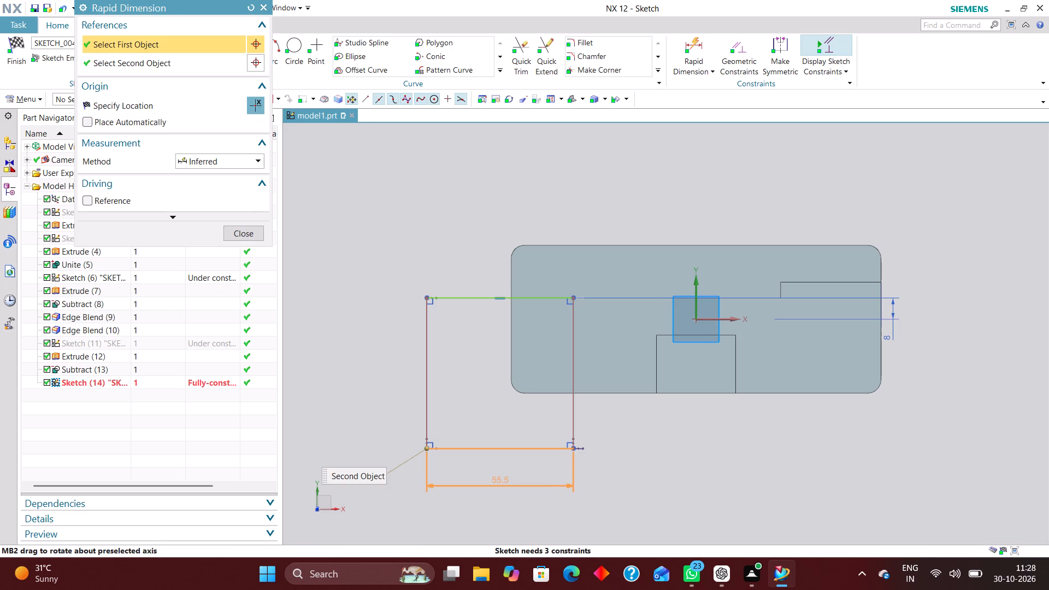
{"action": "left_click", "coordinate": [251, 7]}
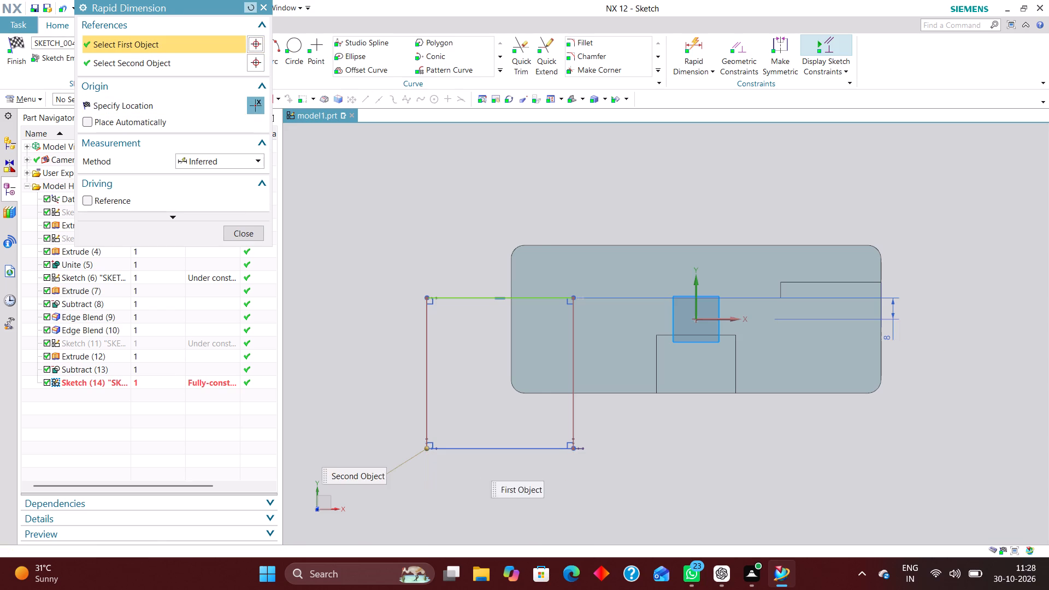
{"action": "left_click", "coordinate": [564, 448]}
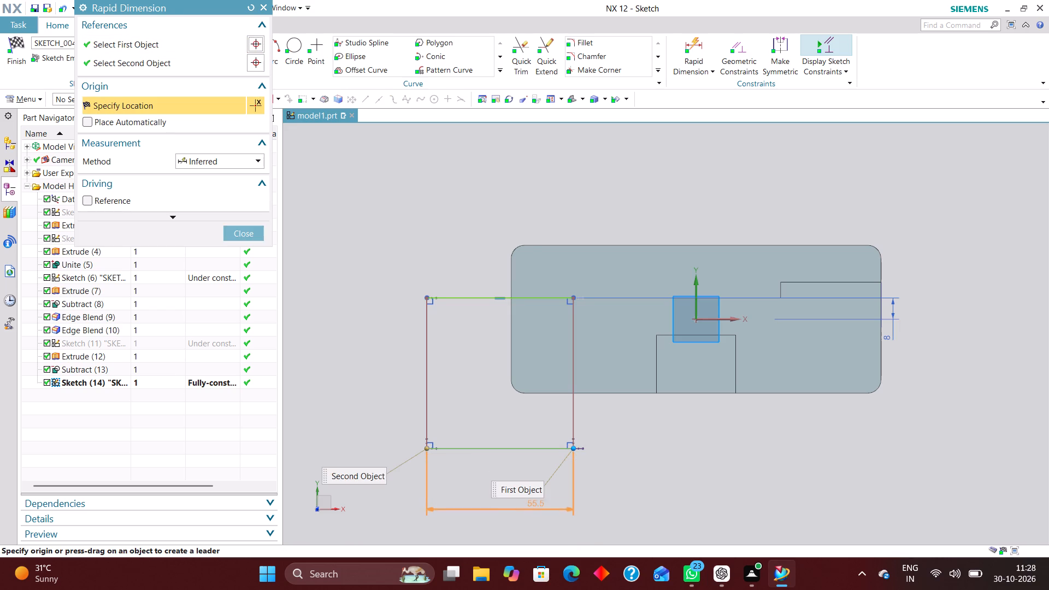
{"action": "left_click", "coordinate": [503, 515]}
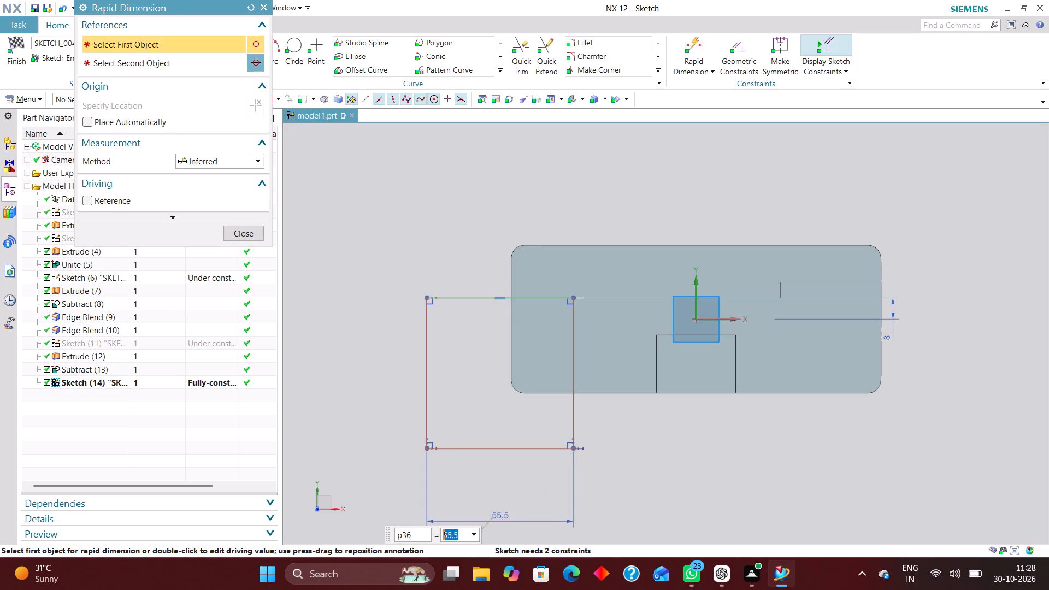
{"action": "type", "text": "36"}
{"action": "key", "text": "Return"}
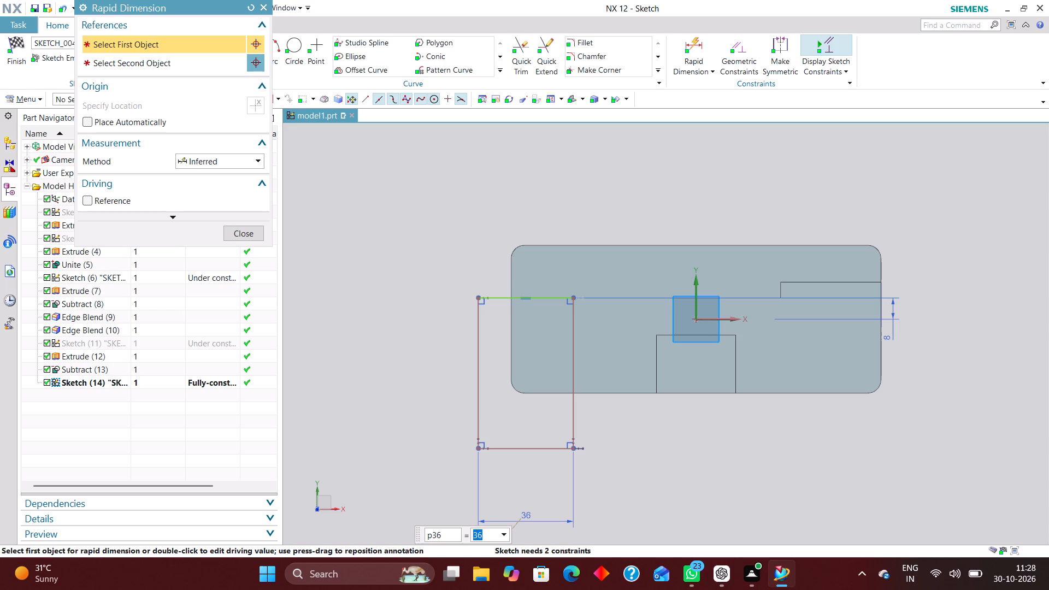
Dimension the rectangle's -X side from the sketch's Y axis as 70 mm and finish the sketch.
{"action": "left_click", "coordinate": [477, 402]}
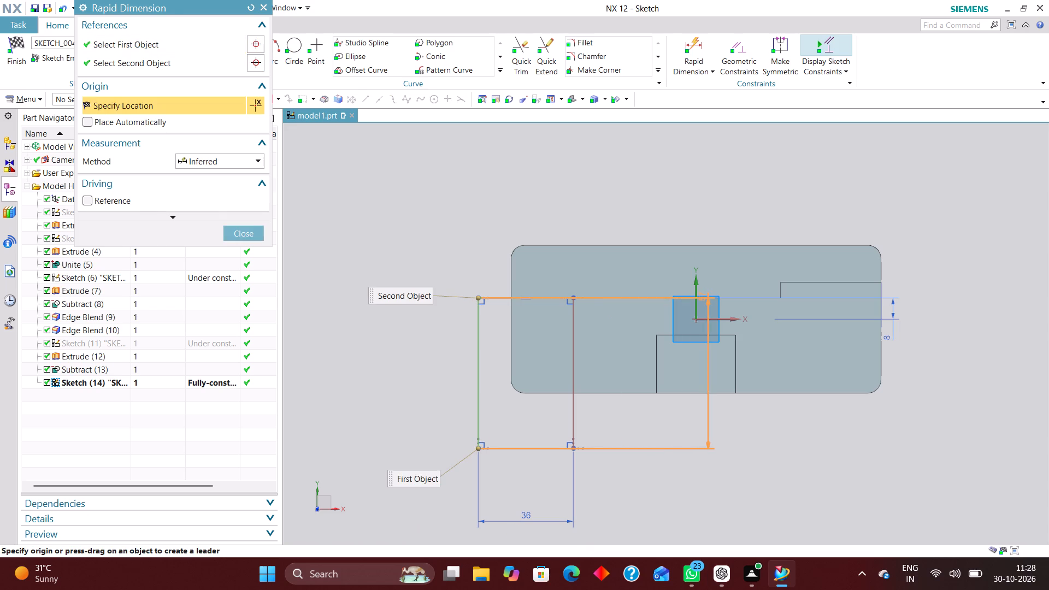
{"action": "left_click", "coordinate": [697, 305]}
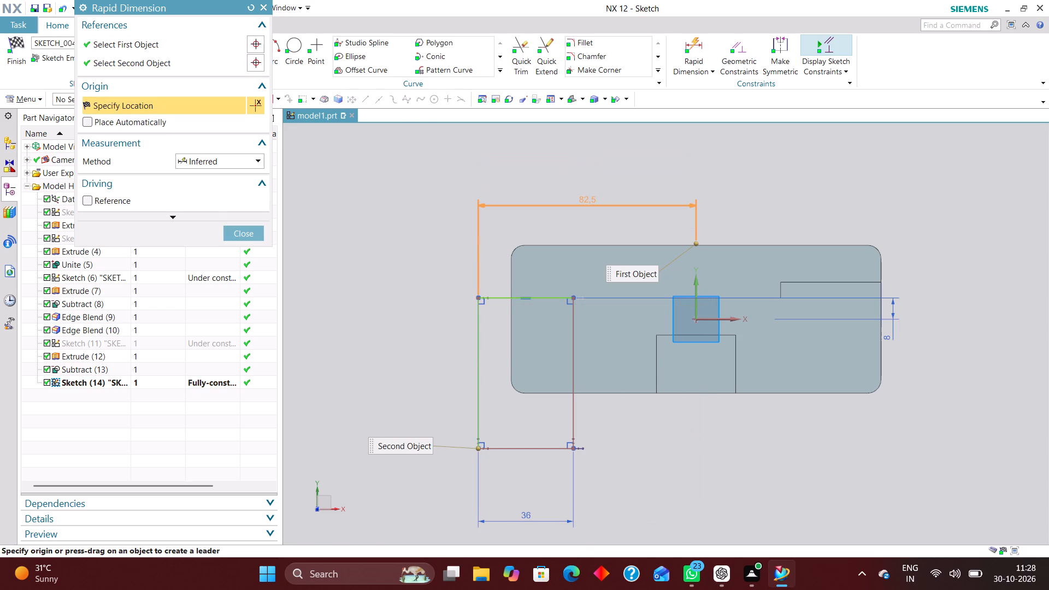
{"action": "left_click", "coordinate": [597, 199]}
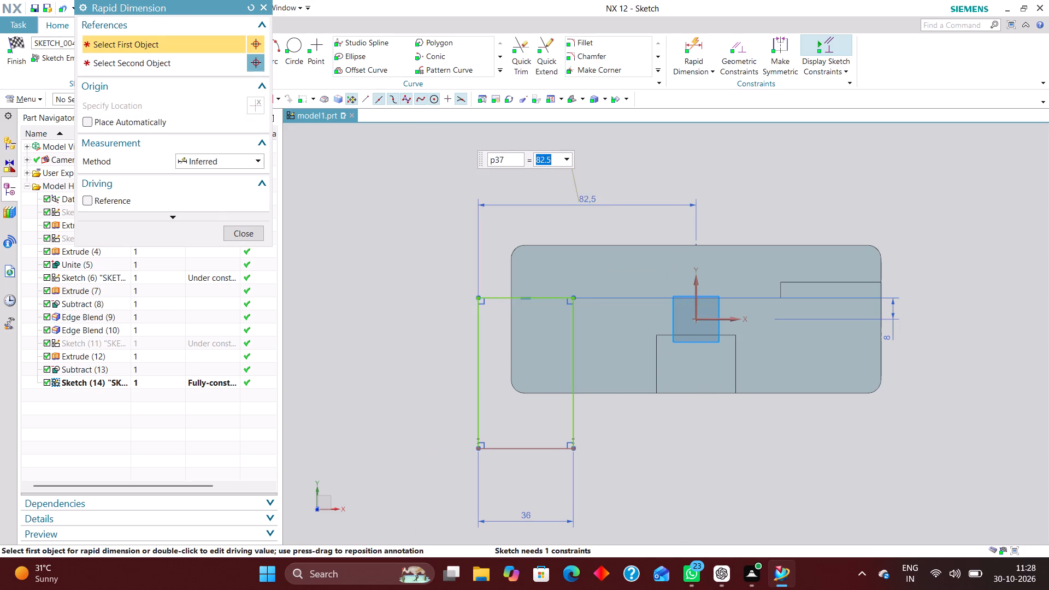
{"action": "type", "text": "70"}
{"action": "key", "text": "Return"}
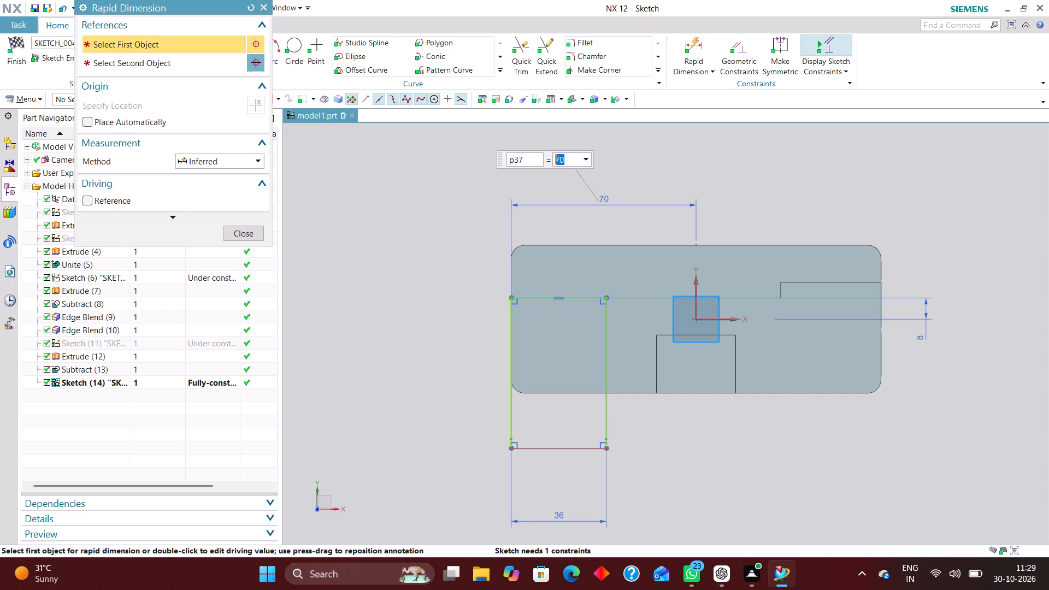
{"action": "left_click", "coordinate": [247, 226]}
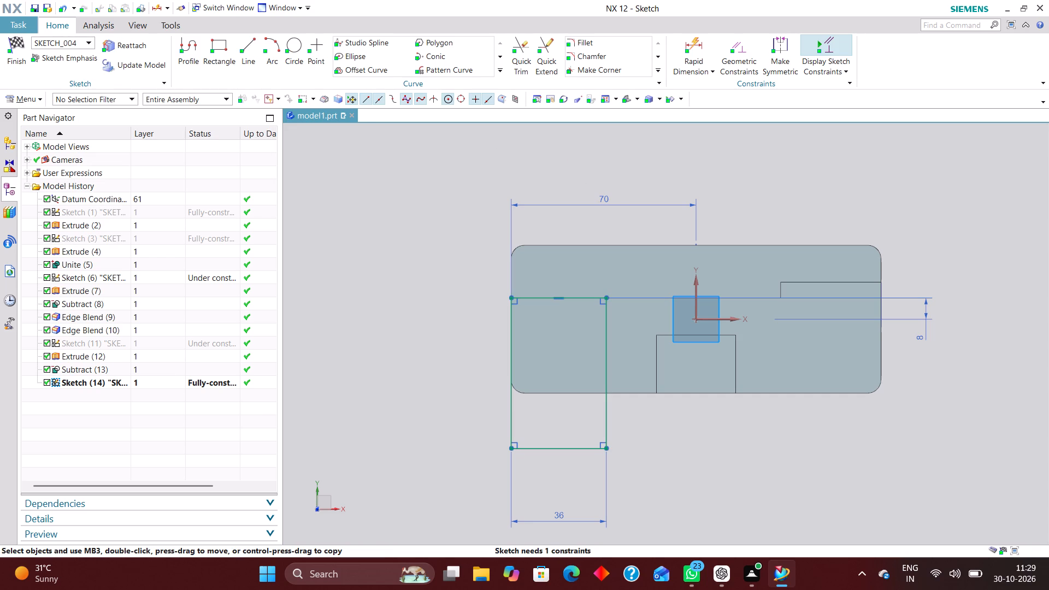
{"action": "left_click", "coordinate": [21, 39]}
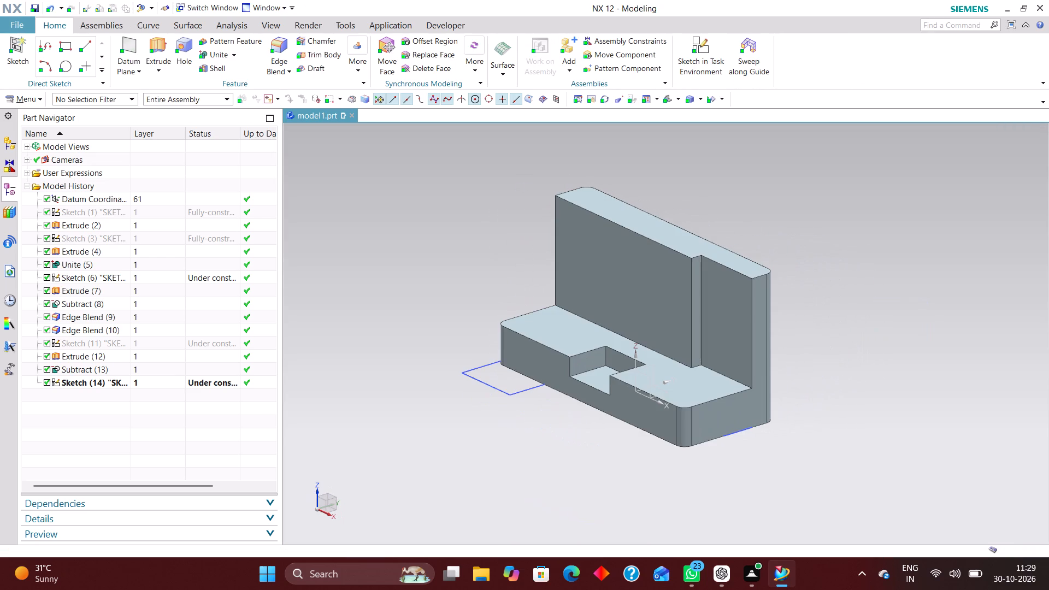
Extrude the rectangle upward in Z from 0 to 46 mm, with Boolean set to None.
{"action": "left_click", "coordinate": [161, 49]}
{"action": "left_click", "coordinate": [502, 395]}
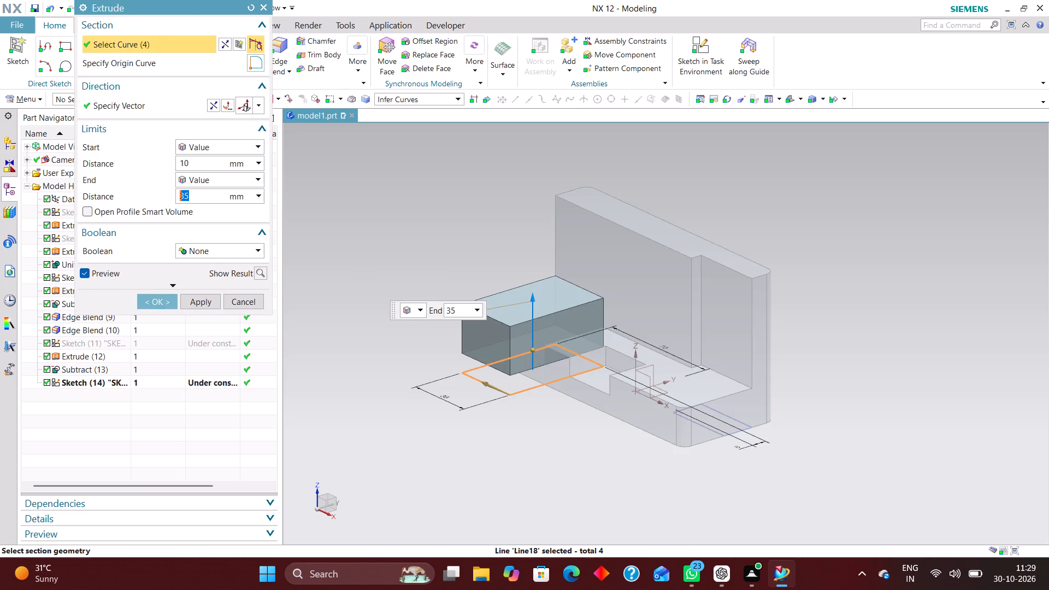
{"action": "right_click_drag", "start_coordinate": [876, 376], "coordinate": [830, 386]}
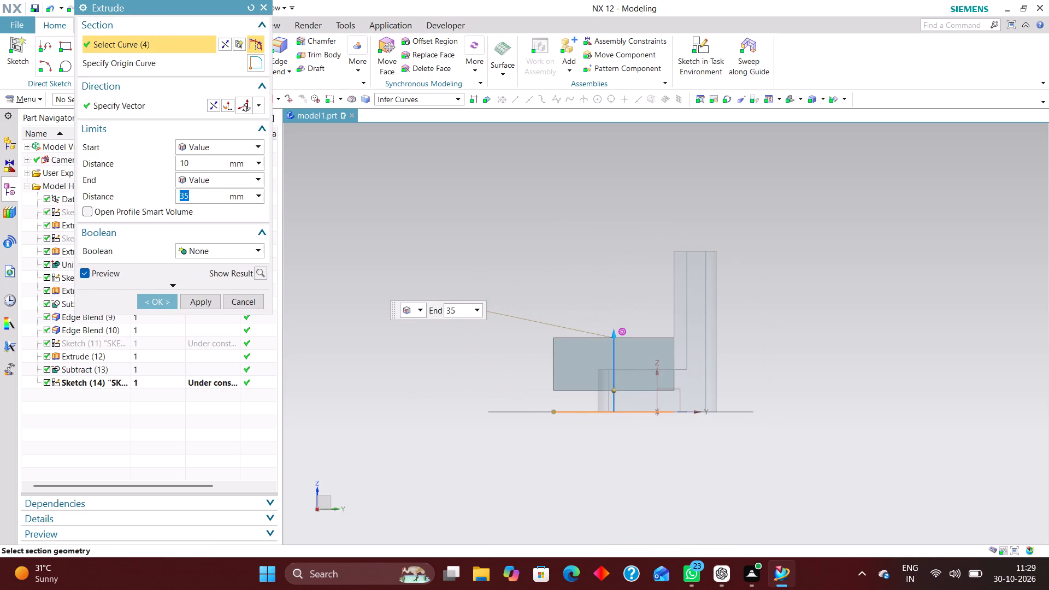
{"action": "scroll", "coordinate": [547, 346], "scroll_direction": "up", "scroll_amount": 3}
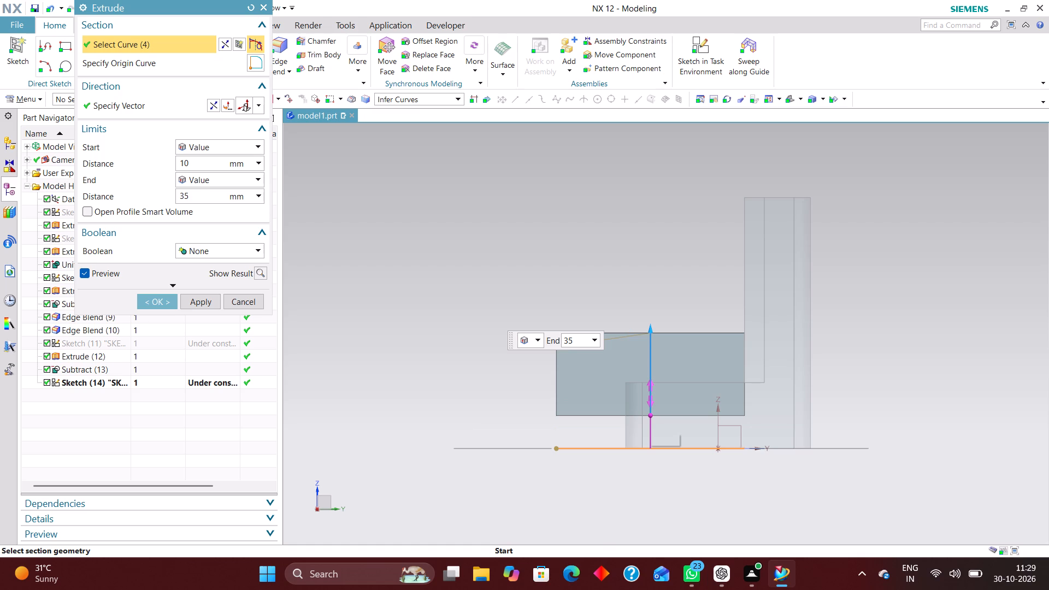
{"action": "left_click_drag", "start_coordinate": [650, 414], "coordinate": [650, 445]}
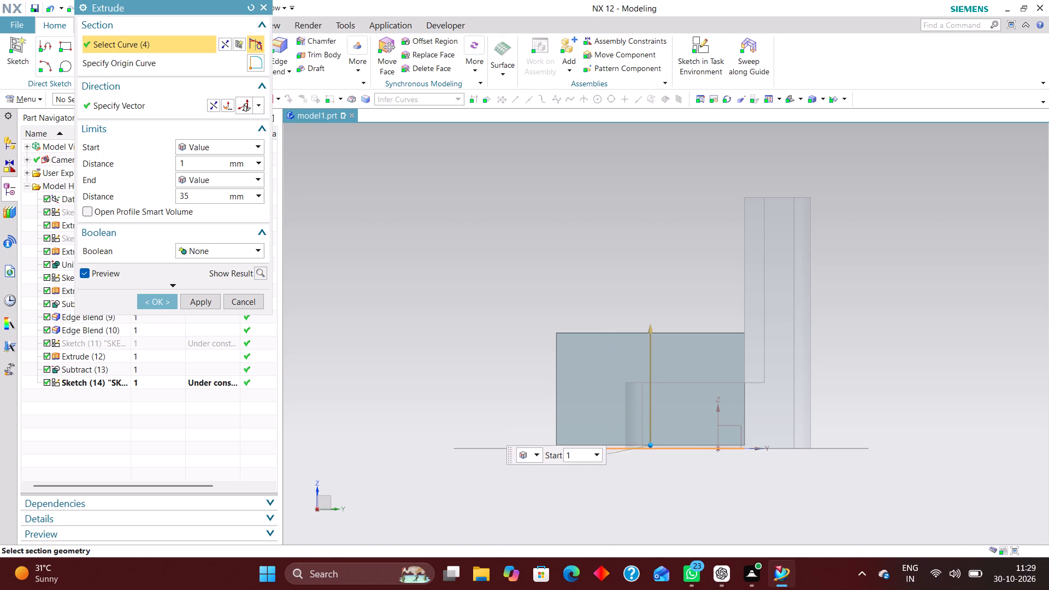
{"action": "left_click_drag", "start_coordinate": [650, 445], "coordinate": [650, 446]}
{"action": "left_click_drag", "start_coordinate": [199, 192], "coordinate": [199, 199]}
{"action": "left_click_drag", "start_coordinate": [199, 200], "coordinate": [50, 208]}
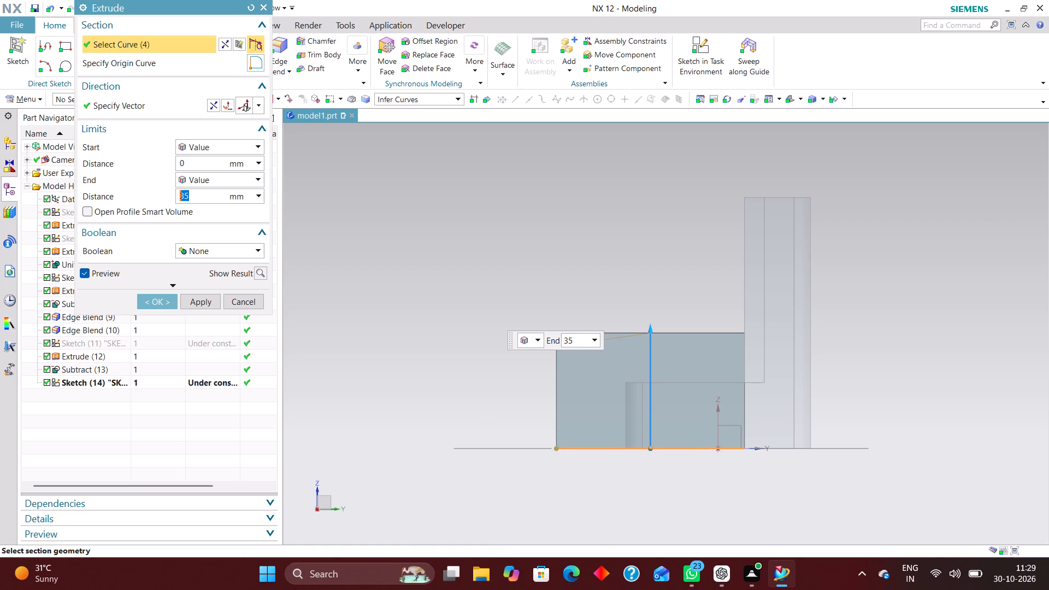
{"action": "key", "text": "4"}
{"action": "key", "text": "6"}
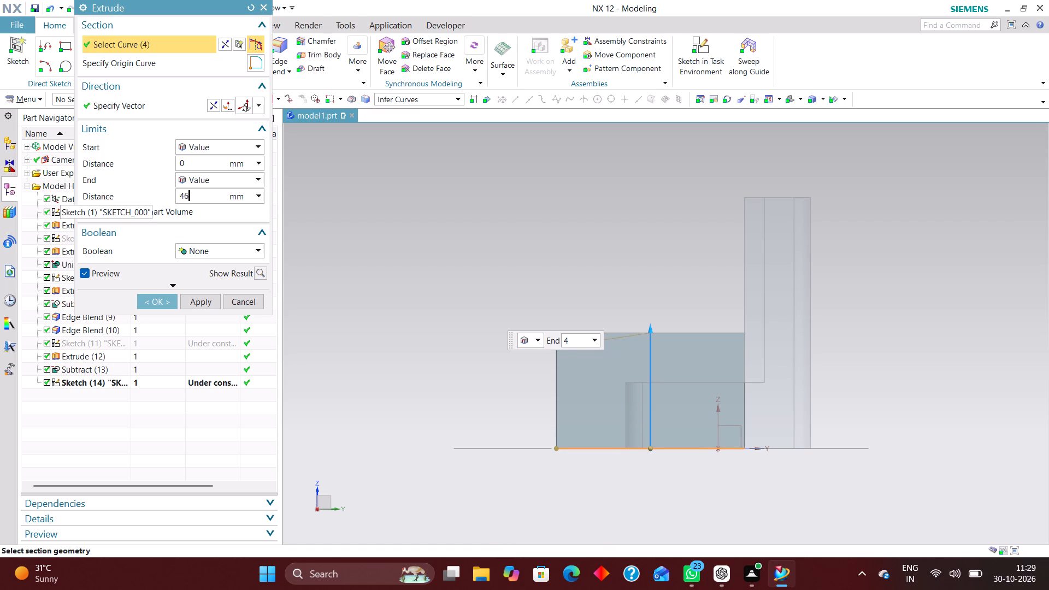
{"action": "key", "text": "Return"}
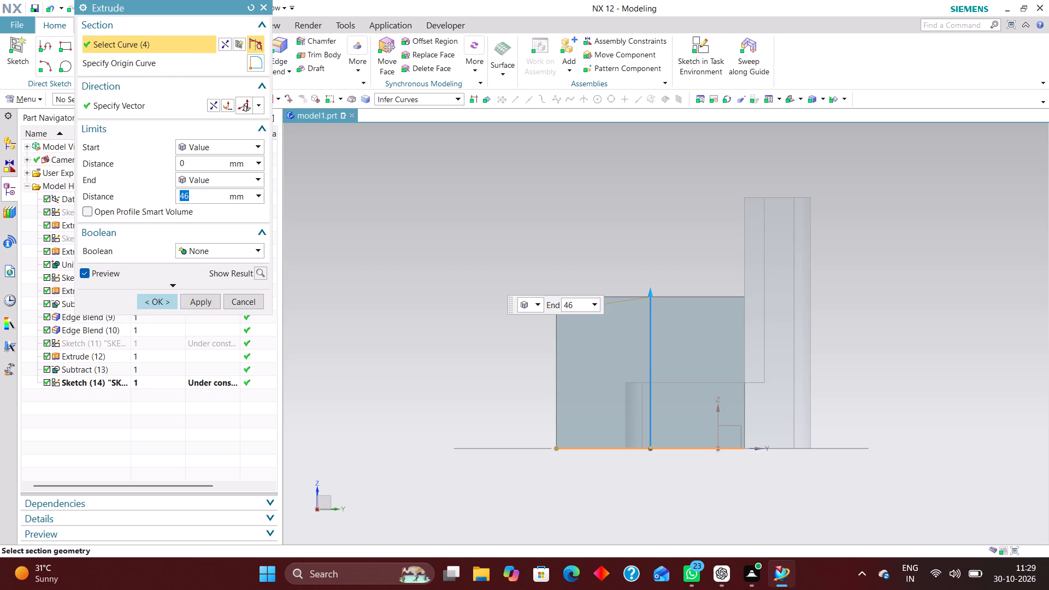
{"action": "left_click", "coordinate": [165, 300]}
Reopen the extruded block's rectangle sketch with rollback and dimension the rectangle's +X side length as 36 mm.
{"action": "middle_click_drag", "start_coordinate": [537, 374], "coordinate": [591, 393]}
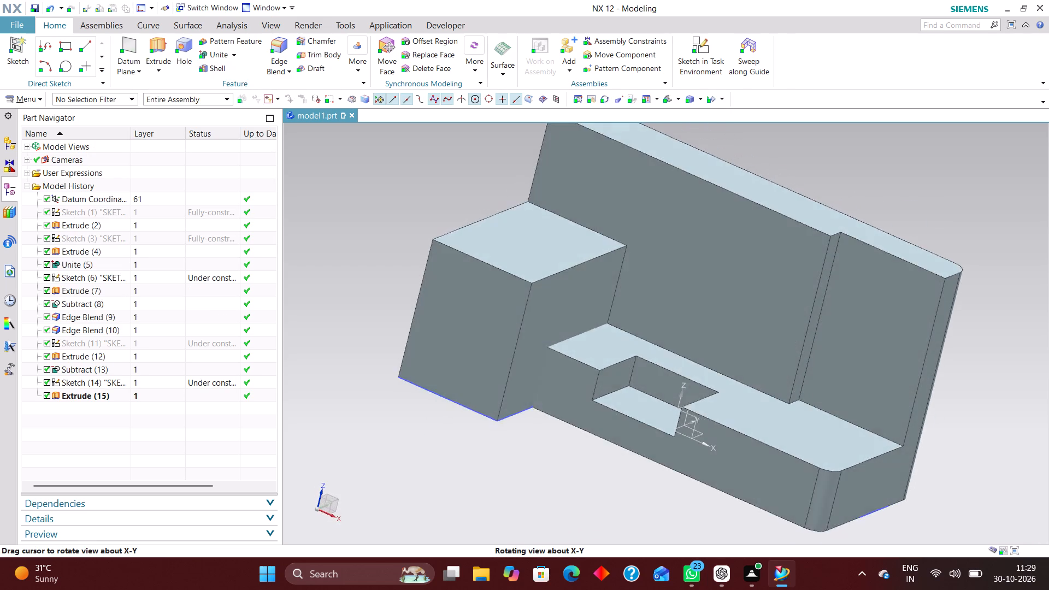
{"action": "middle_click_drag", "start_coordinate": [591, 393], "coordinate": [582, 392]}
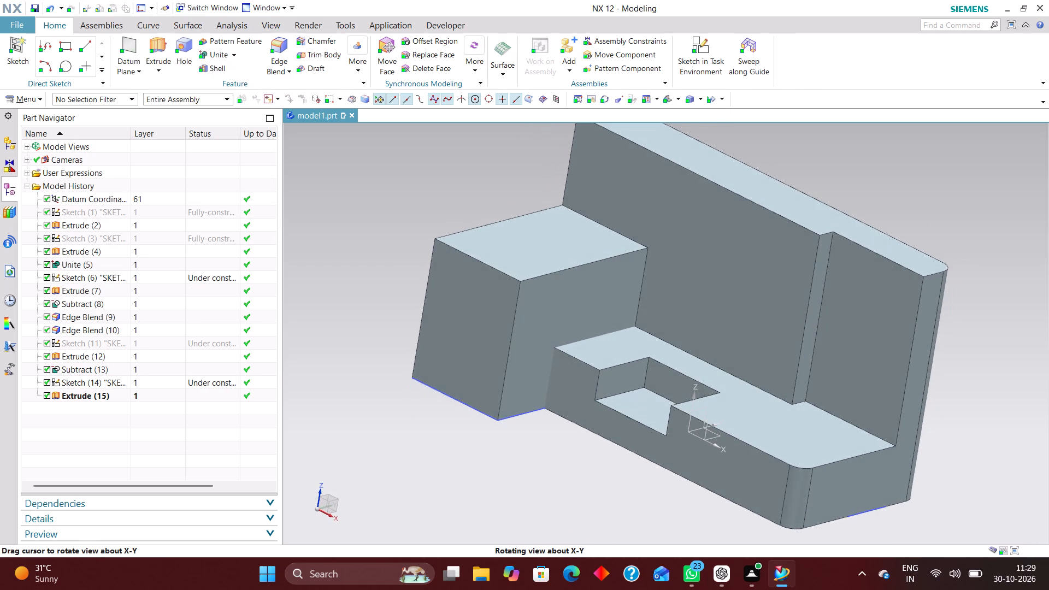
{"action": "middle_click_drag", "start_coordinate": [582, 392], "coordinate": [575, 387]}
{"action": "left_click", "coordinate": [156, 383]}
{"action": "right_click", "coordinate": [158, 381]}
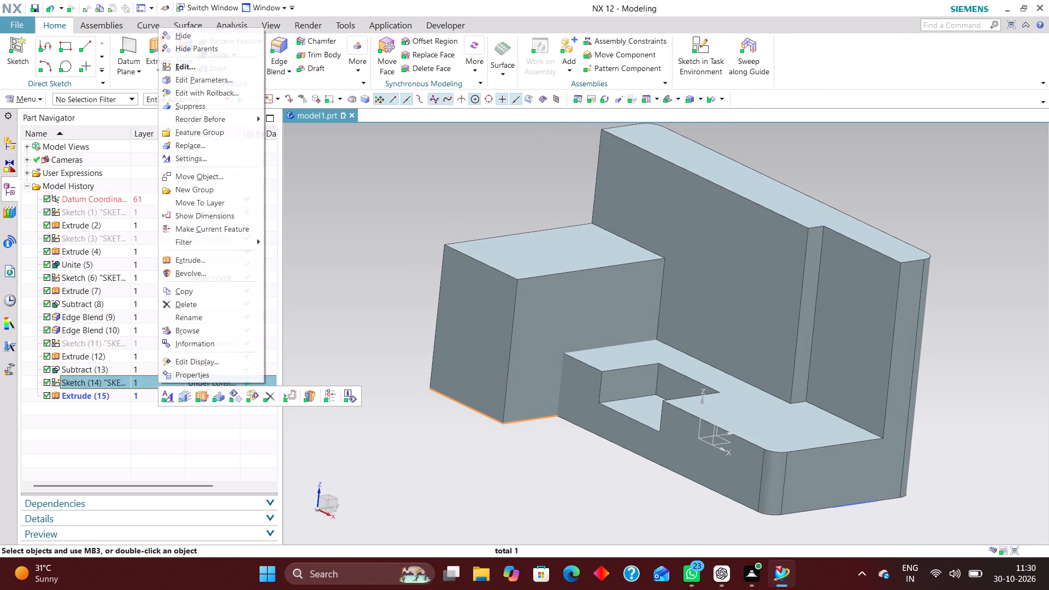
{"action": "left_click", "coordinate": [231, 89]}
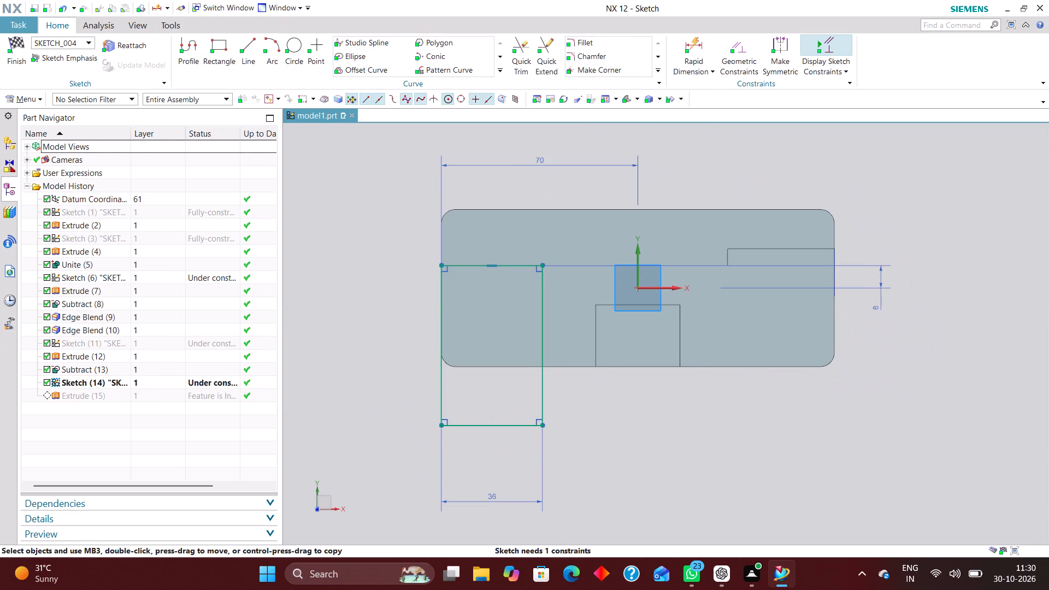
{"action": "left_click", "coordinate": [694, 39]}
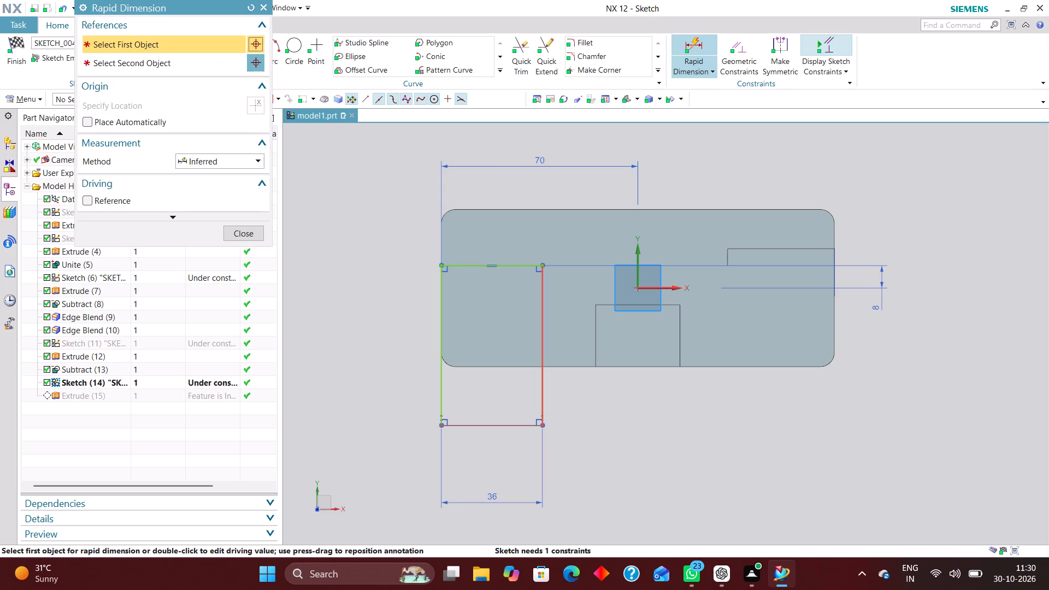
{"action": "left_click", "coordinate": [543, 329]}
{"action": "left_click", "coordinate": [646, 486]}
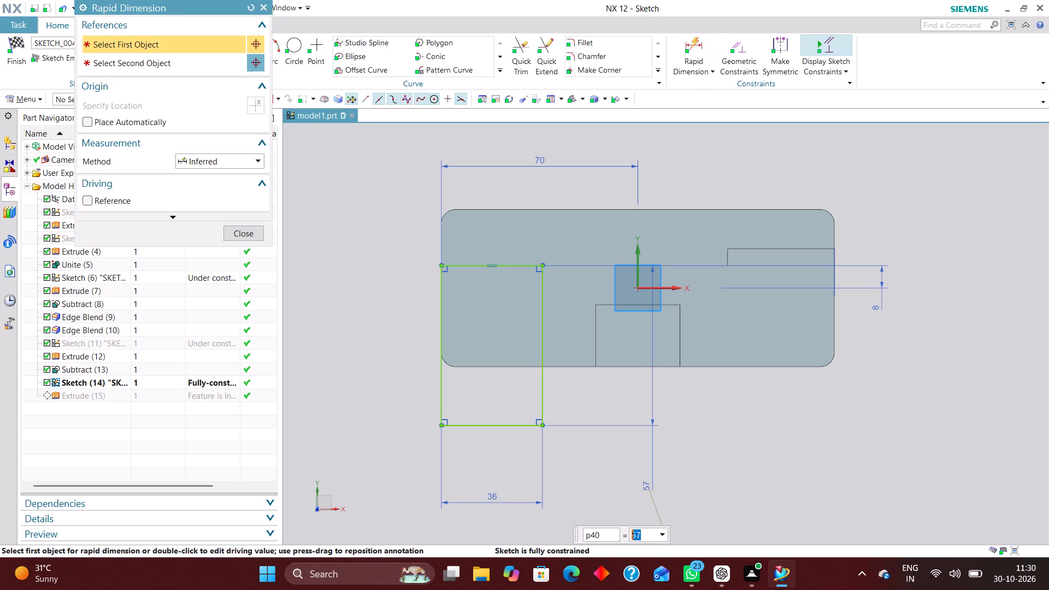
{"action": "type", "text": "40"}
{"action": "key", "text": "Return"}
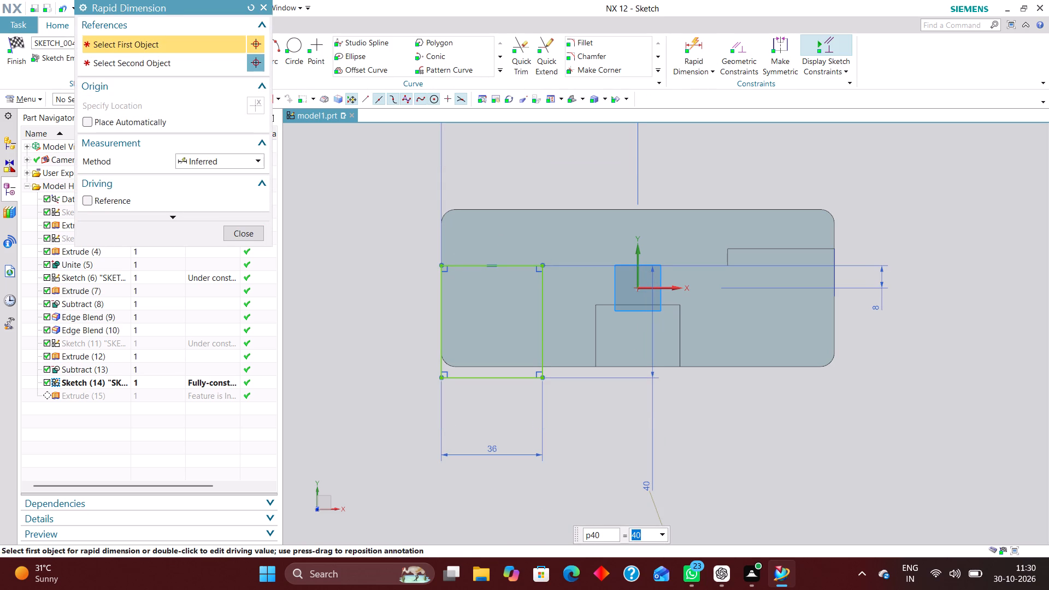
{"action": "type", "text": "35"}
{"action": "key", "text": "Return"}
{"action": "type", "text": "36"}
{"action": "key", "text": "Return"}
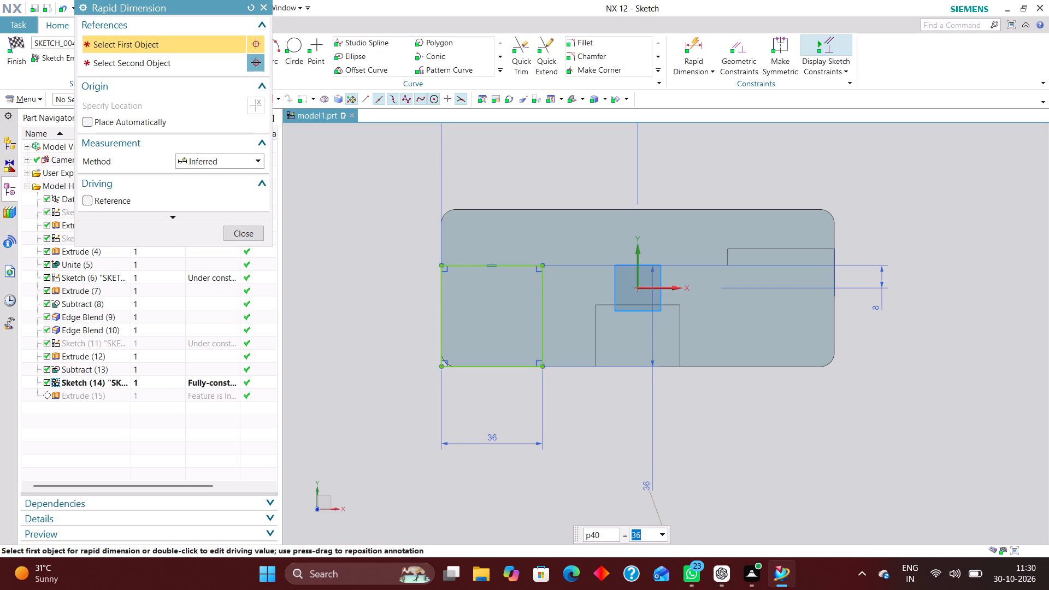
{"action": "left_click", "coordinate": [247, 239]}
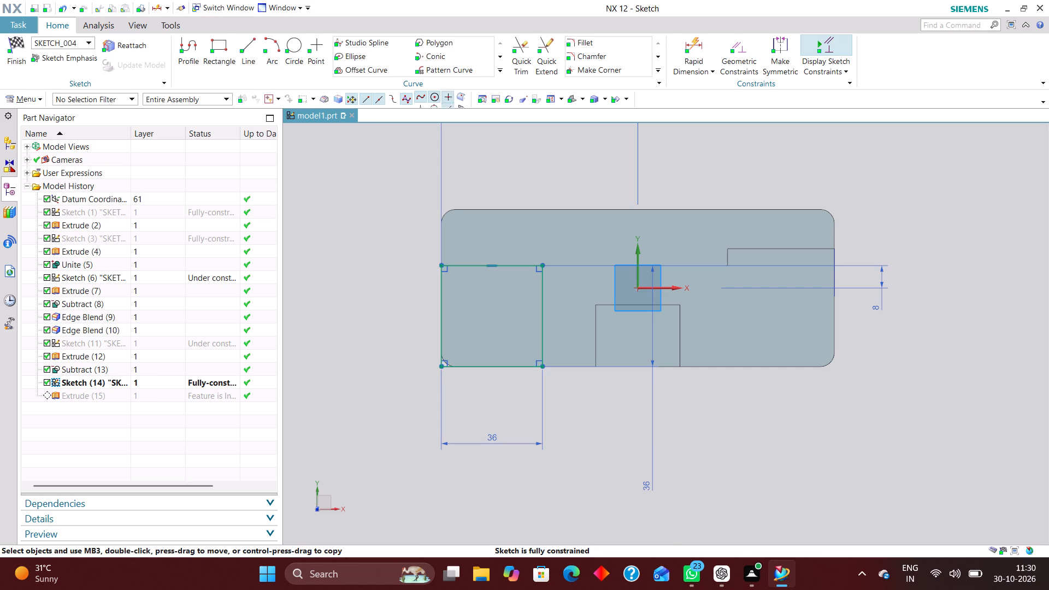
Finish the edit of the block's rectangle sketch.
{"action": "left_click", "coordinate": [20, 40]}
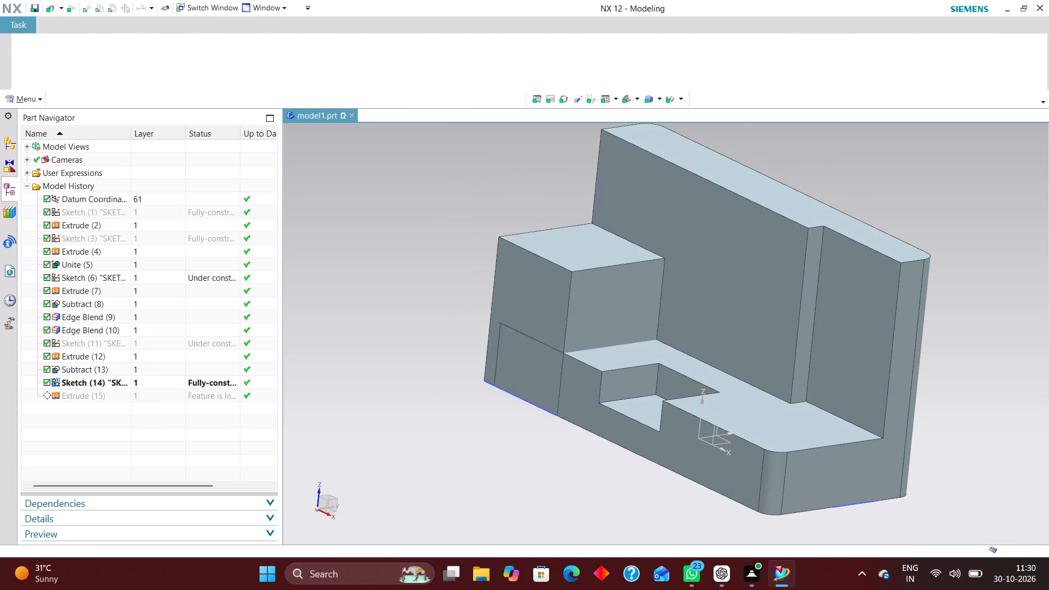
Edit Edge Blend (10) with rollback and remove the base's vertical -X corner edge from its selection.
{"action": "middle_click_drag", "start_coordinate": [445, 404], "coordinate": [500, 431]}
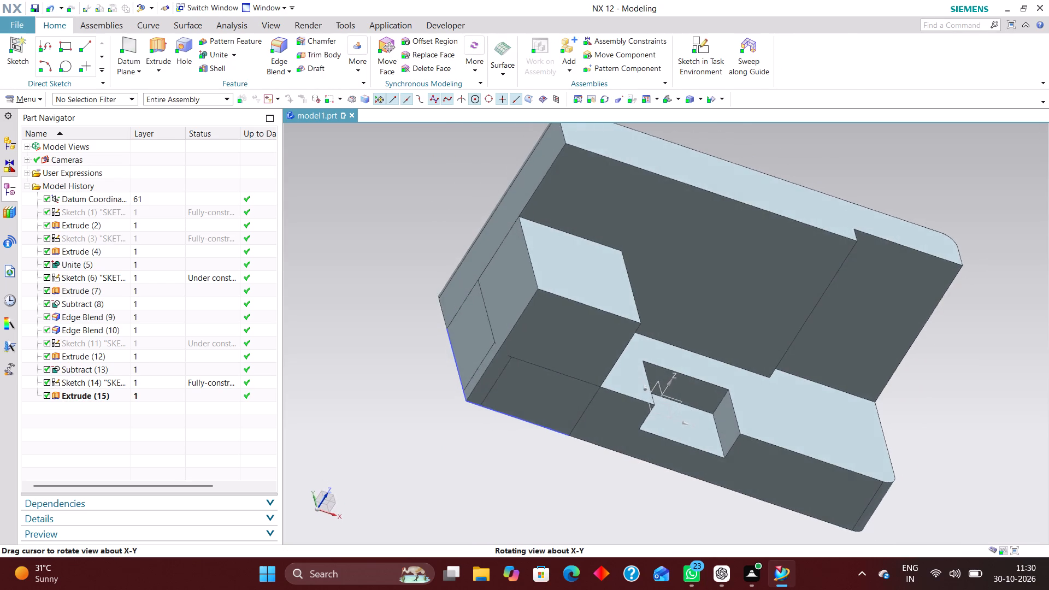
{"action": "middle_click_drag", "start_coordinate": [500, 431], "coordinate": [493, 420]}
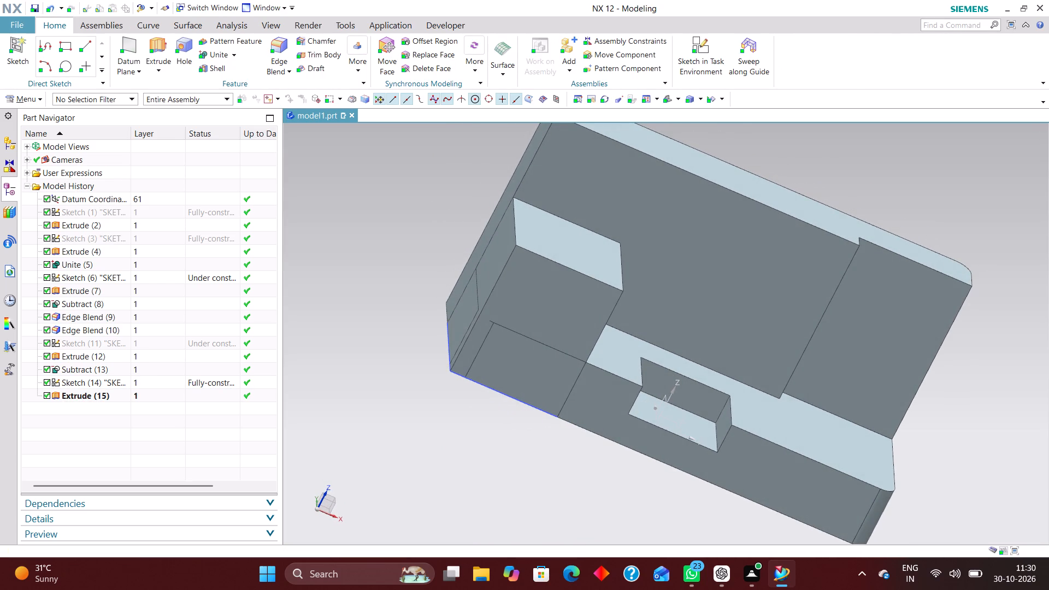
{"action": "left_click", "coordinate": [125, 326]}
{"action": "right_click", "coordinate": [125, 326]}
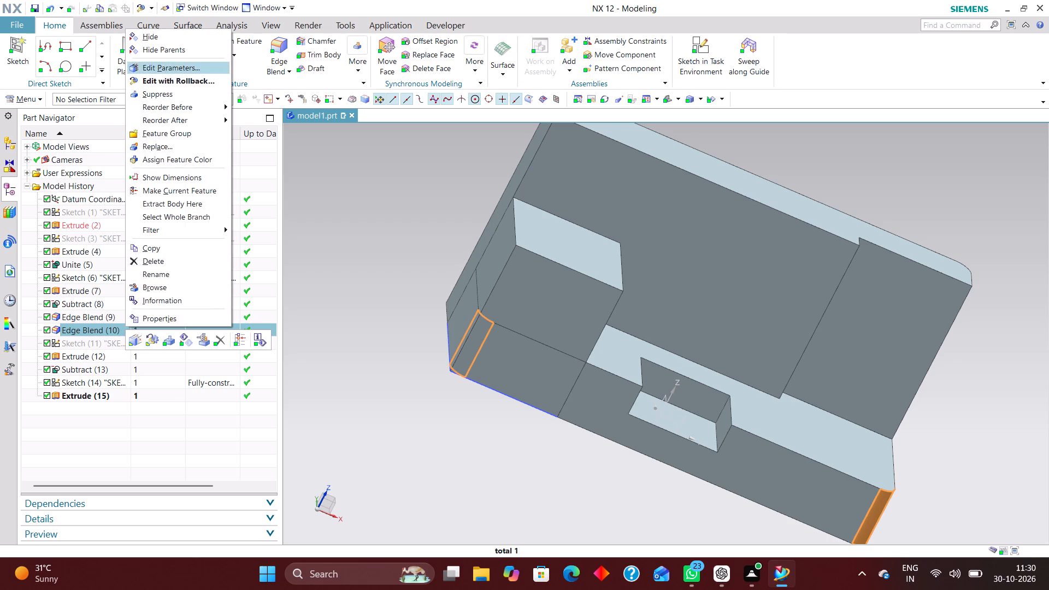
{"action": "left_click", "coordinate": [193, 79]}
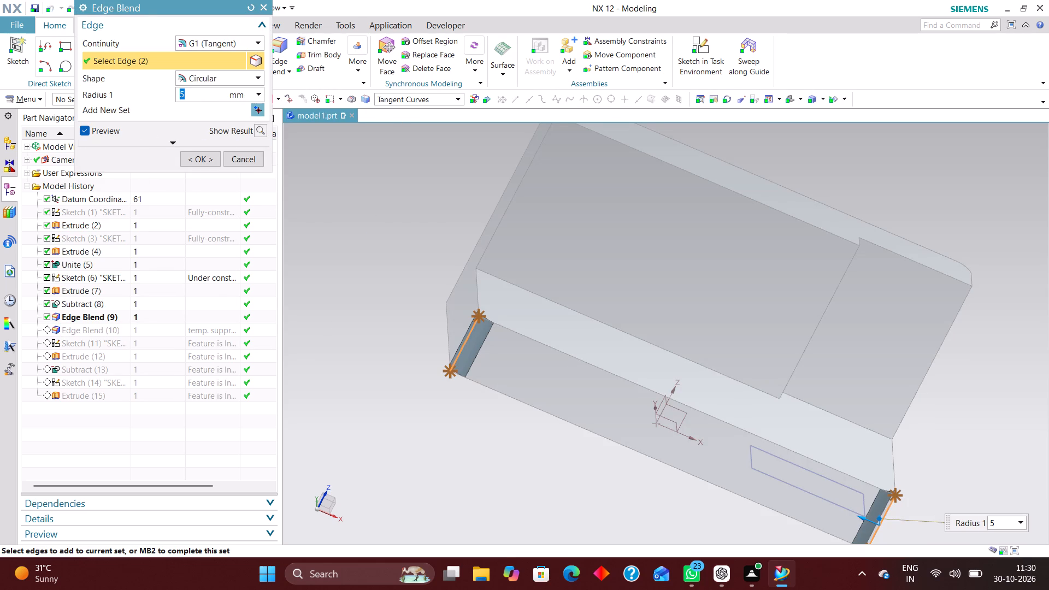
{"action": "left_click", "coordinate": [466, 337], "text": "shift"}
{"action": "left_click", "coordinate": [198, 160]}
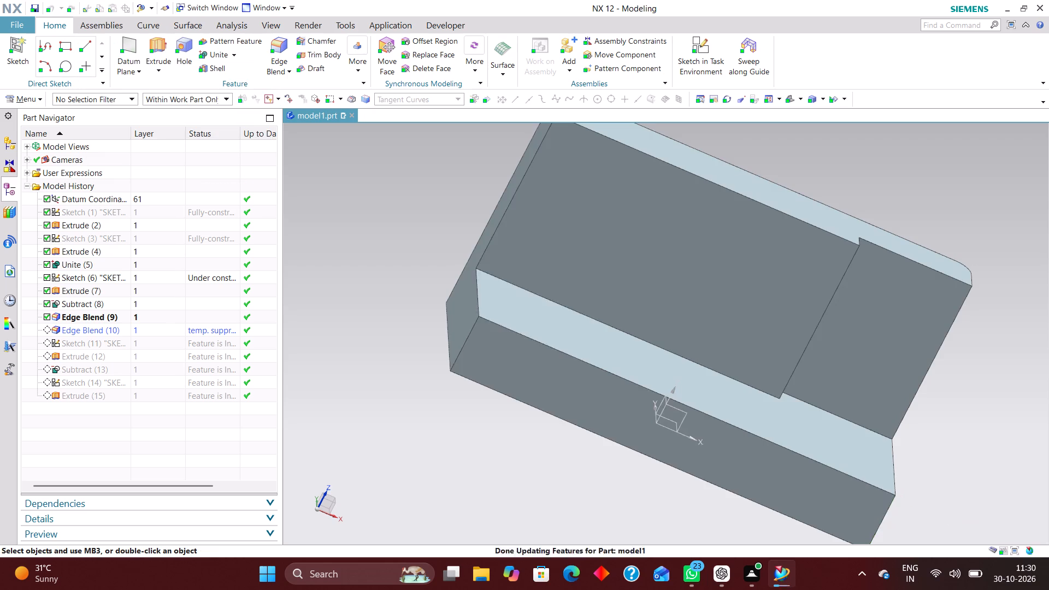
Unite the base body as target with the block at its -X end as tool.
{"action": "left_click", "coordinate": [215, 54]}
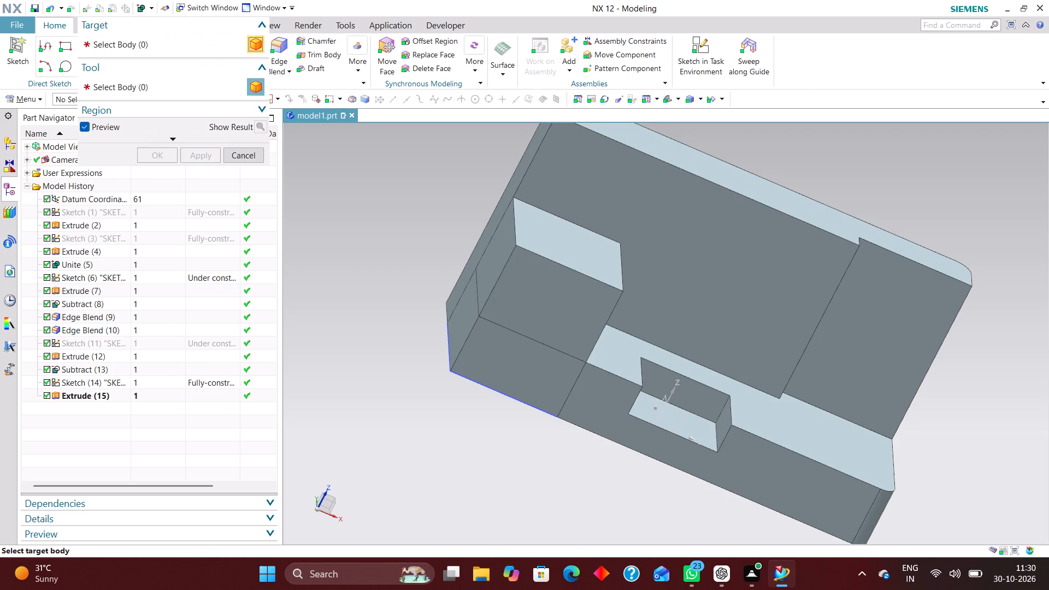
{"action": "left_click", "coordinate": [722, 483]}
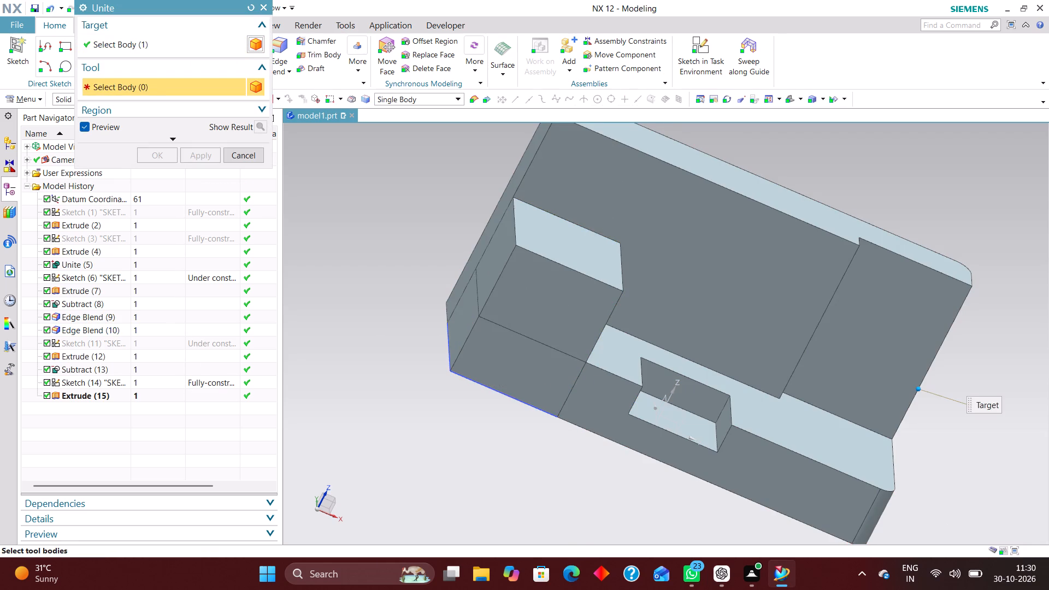
{"action": "left_click", "coordinate": [577, 294]}
{"action": "left_click", "coordinate": [162, 156]}
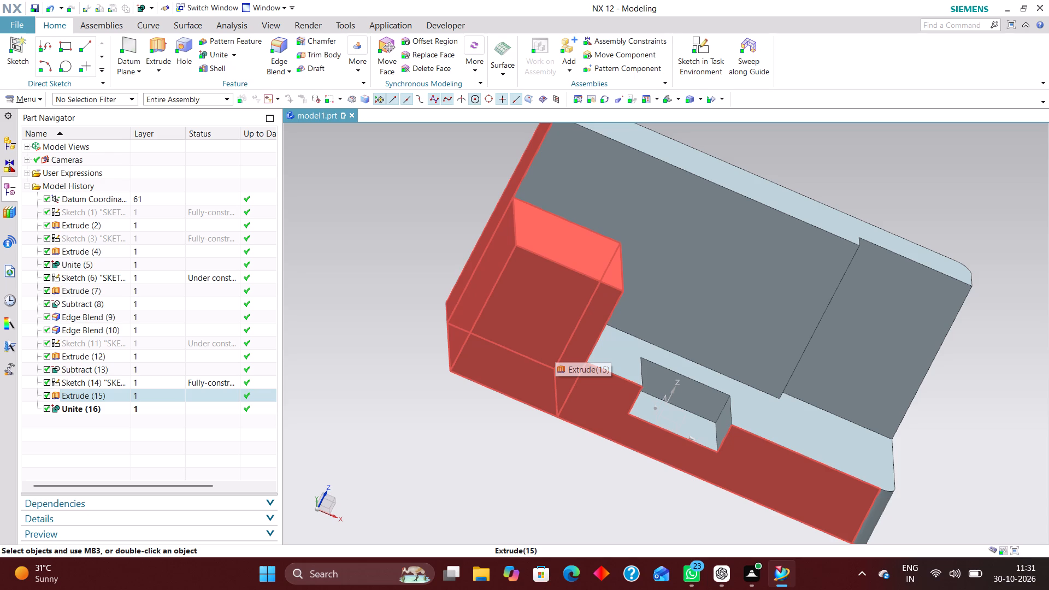
Measure the distance between the block's +X face and the base pocket's -X wall with Simple Distance.
{"action": "left_click", "coordinate": [669, 99]}
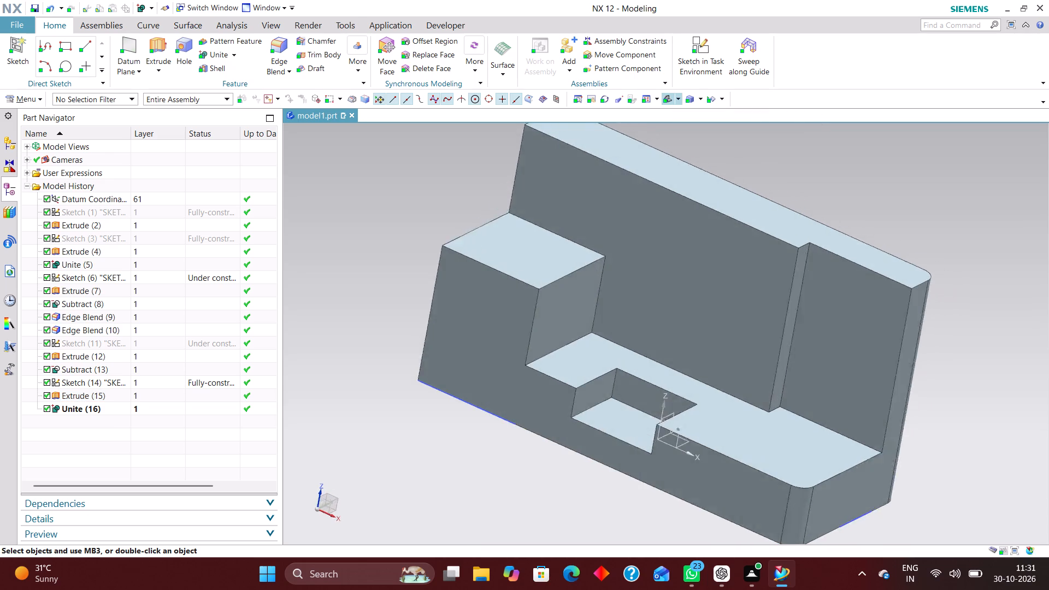
{"action": "scroll", "coordinate": [964, 341], "scroll_direction": "down", "scroll_amount": 2}
{"action": "scroll", "coordinate": [675, 318], "scroll_direction": "up", "scroll_amount": 3}
{"action": "scroll", "coordinate": [530, 272], "scroll_direction": "down", "scroll_amount": 1}
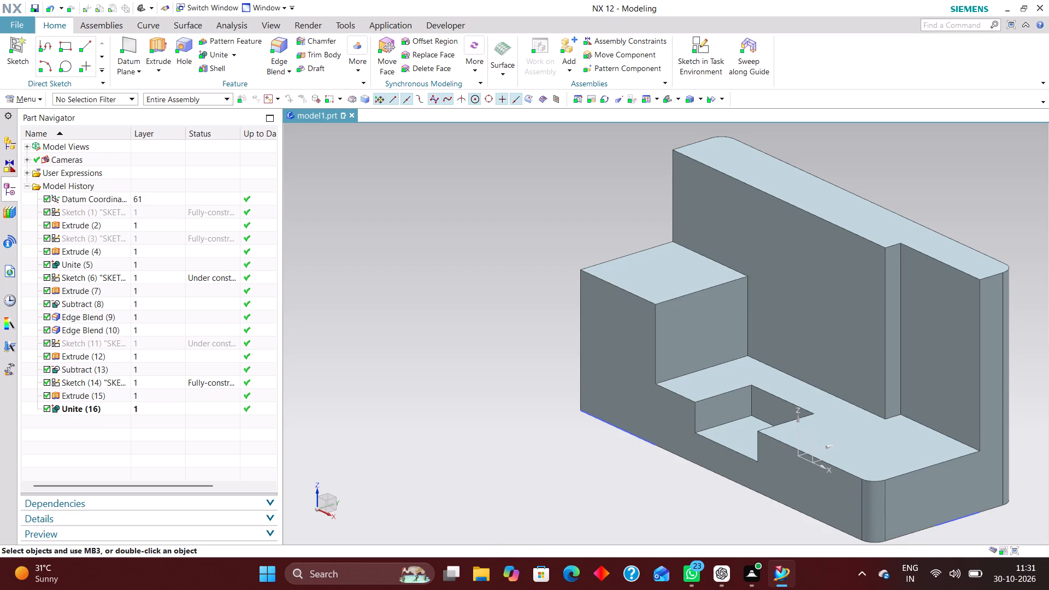
{"action": "left_click", "coordinate": [242, 27]}
{"action": "left_click", "coordinate": [23, 50]}
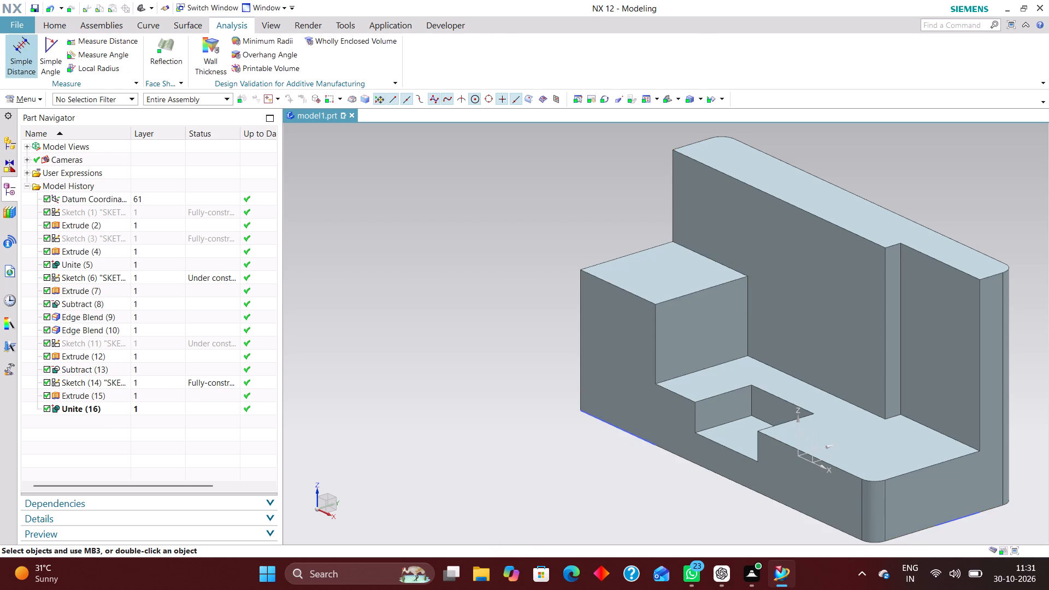
{"action": "scroll", "coordinate": [689, 361], "scroll_direction": "up", "scroll_amount": 3}
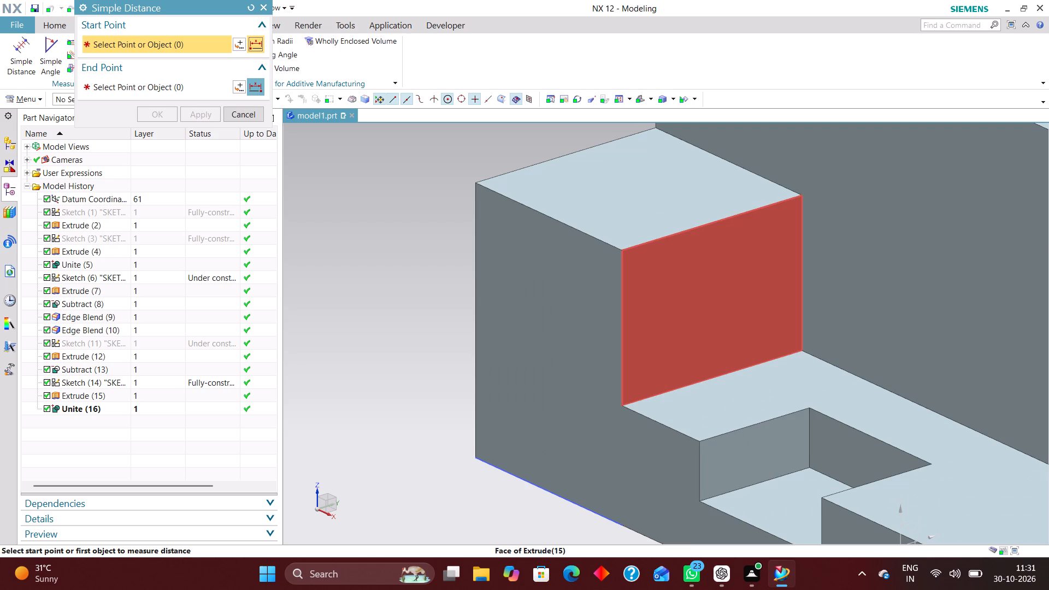
{"action": "left_click", "coordinate": [676, 311]}
{"action": "left_click", "coordinate": [733, 468]}
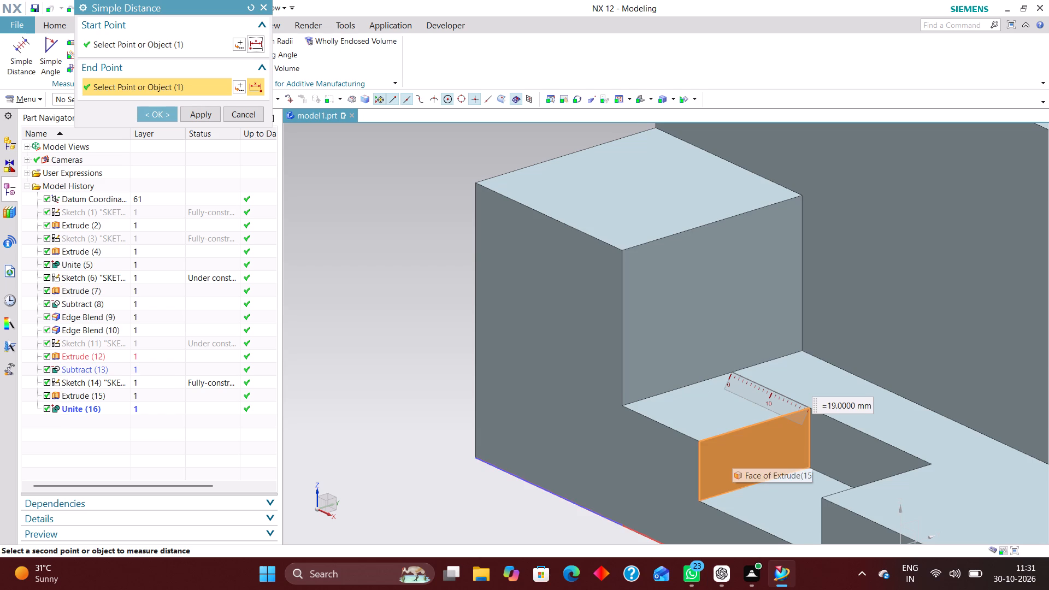
{"action": "left_click", "coordinate": [265, 5]}
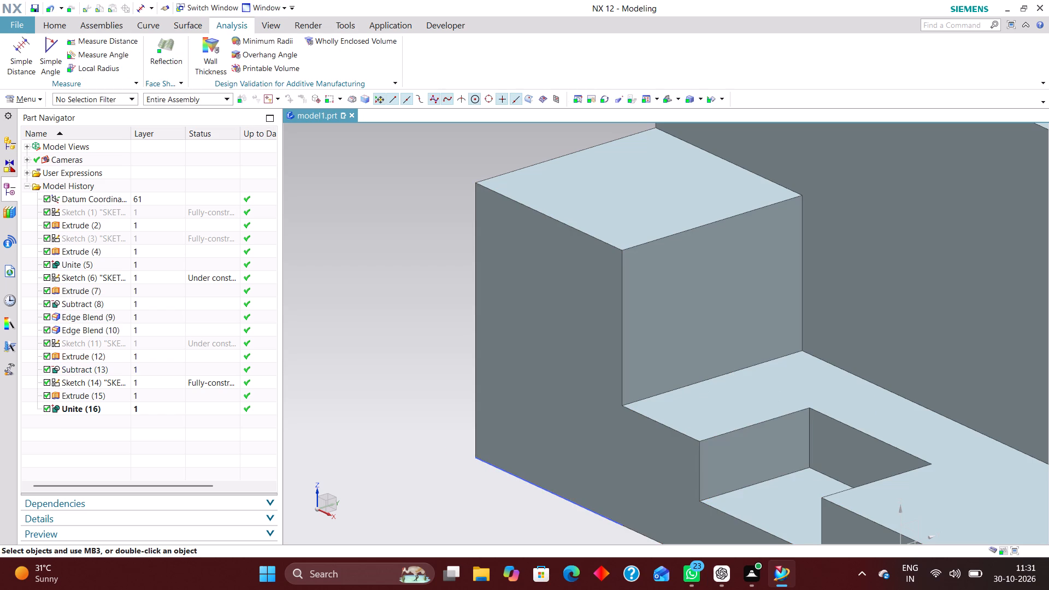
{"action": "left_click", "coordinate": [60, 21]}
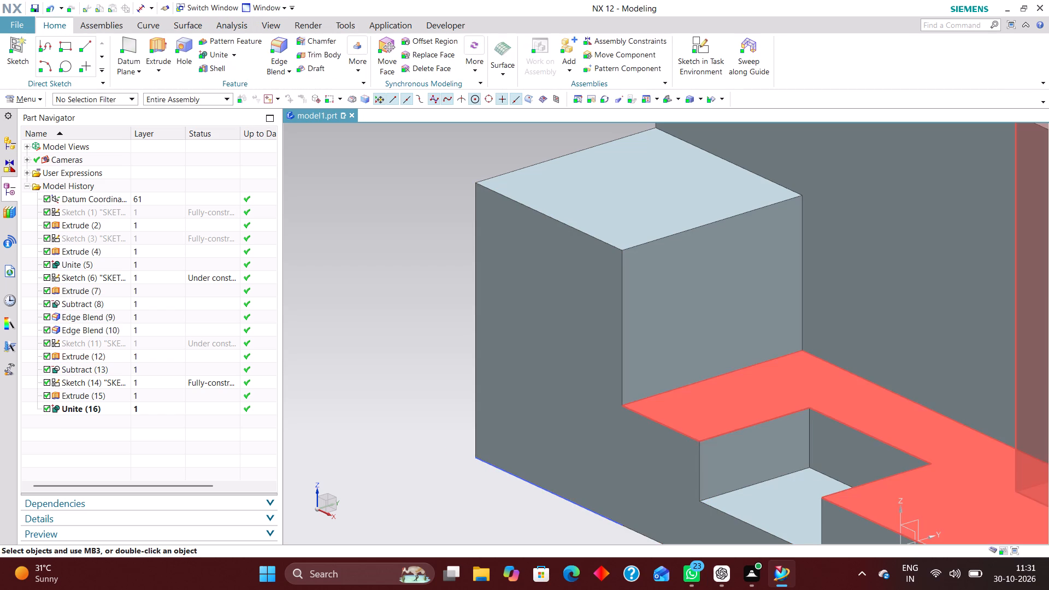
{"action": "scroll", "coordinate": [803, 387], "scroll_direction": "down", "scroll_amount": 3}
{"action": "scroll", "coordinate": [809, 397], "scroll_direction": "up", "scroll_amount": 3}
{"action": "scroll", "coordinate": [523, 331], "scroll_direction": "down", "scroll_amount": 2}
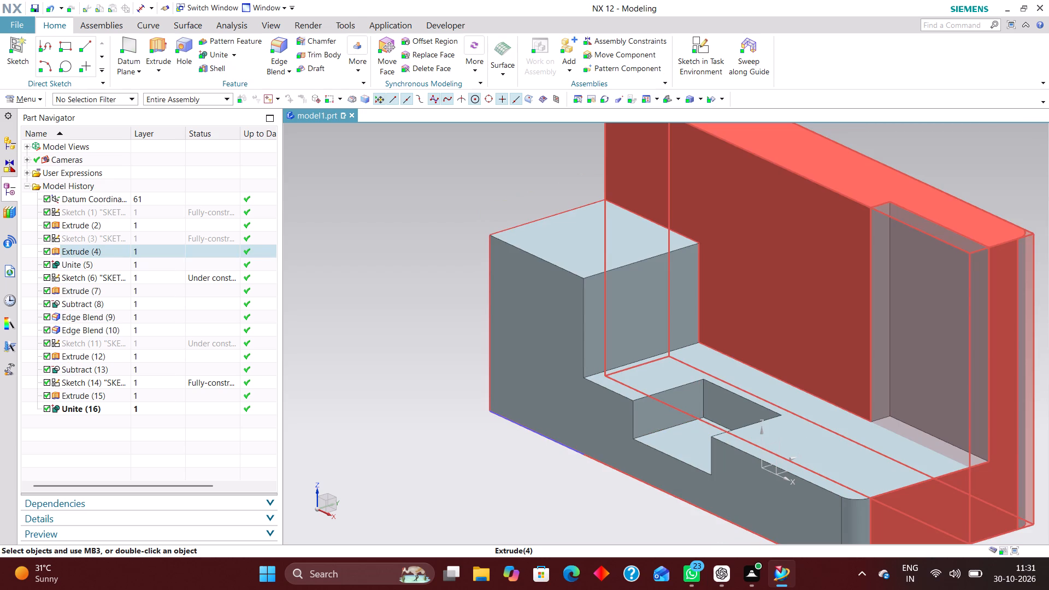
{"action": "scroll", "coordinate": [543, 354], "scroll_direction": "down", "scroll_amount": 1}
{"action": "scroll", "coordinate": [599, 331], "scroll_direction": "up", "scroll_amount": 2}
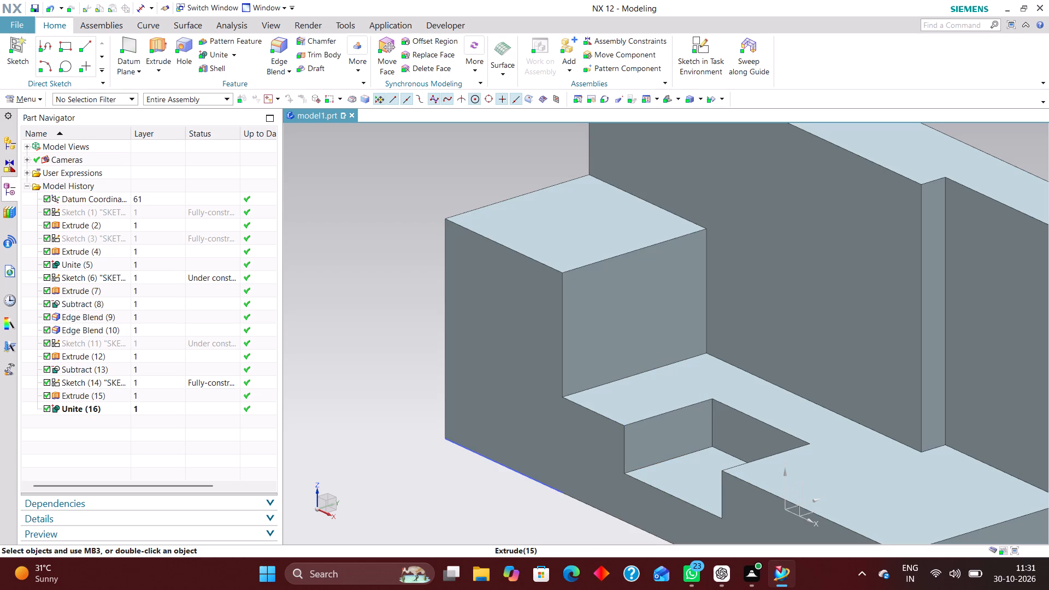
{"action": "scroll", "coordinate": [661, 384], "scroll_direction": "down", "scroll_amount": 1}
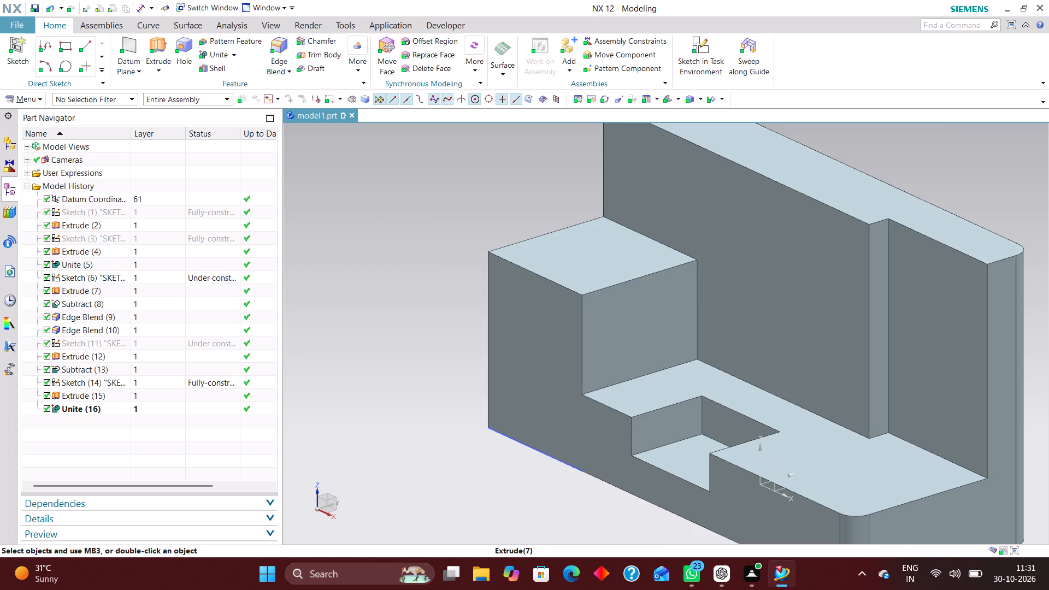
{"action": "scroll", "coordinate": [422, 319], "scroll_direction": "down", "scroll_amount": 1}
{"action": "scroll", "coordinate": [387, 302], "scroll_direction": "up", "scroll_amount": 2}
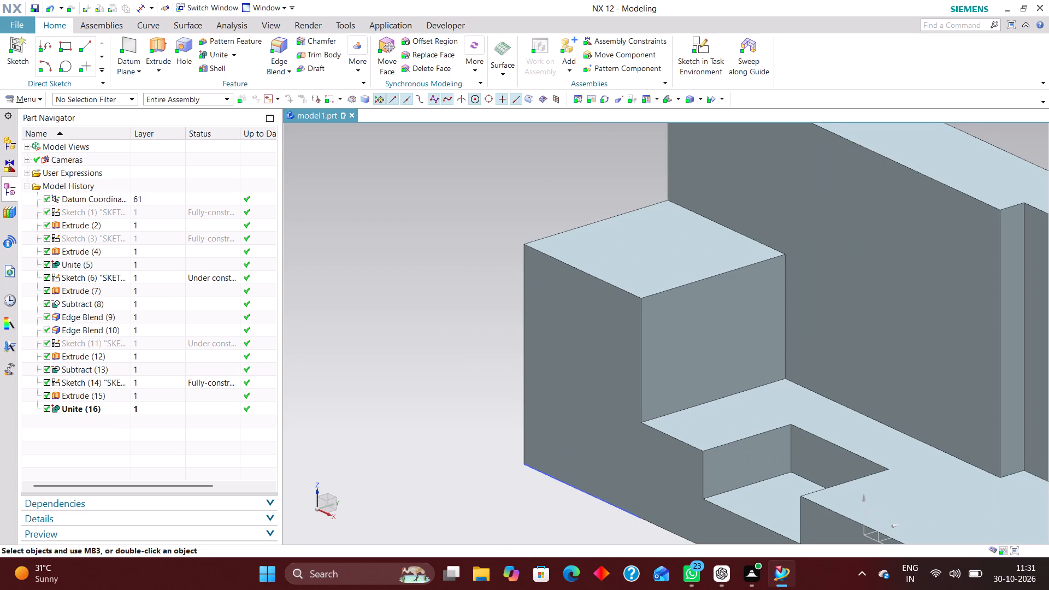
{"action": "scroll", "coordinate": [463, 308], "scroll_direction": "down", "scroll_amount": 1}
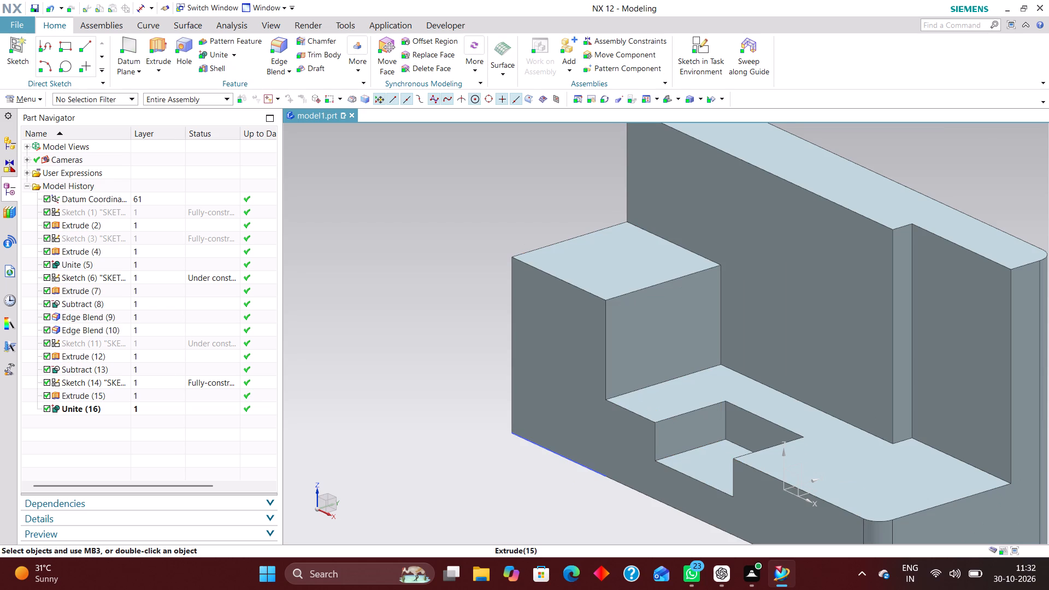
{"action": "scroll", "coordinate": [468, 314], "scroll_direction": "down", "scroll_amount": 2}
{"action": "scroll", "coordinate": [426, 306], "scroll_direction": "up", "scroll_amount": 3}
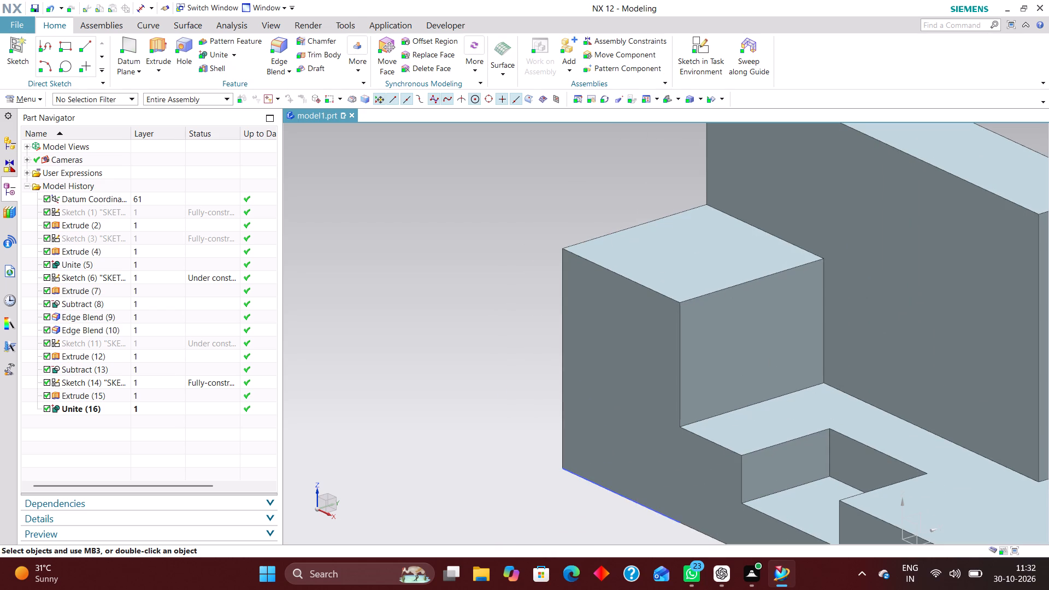
Reopen the block's rectangle sketch with rollback, check its dimensions and finish it without edits.
{"action": "left_click", "coordinate": [168, 382]}
{"action": "right_click", "coordinate": [164, 382]}
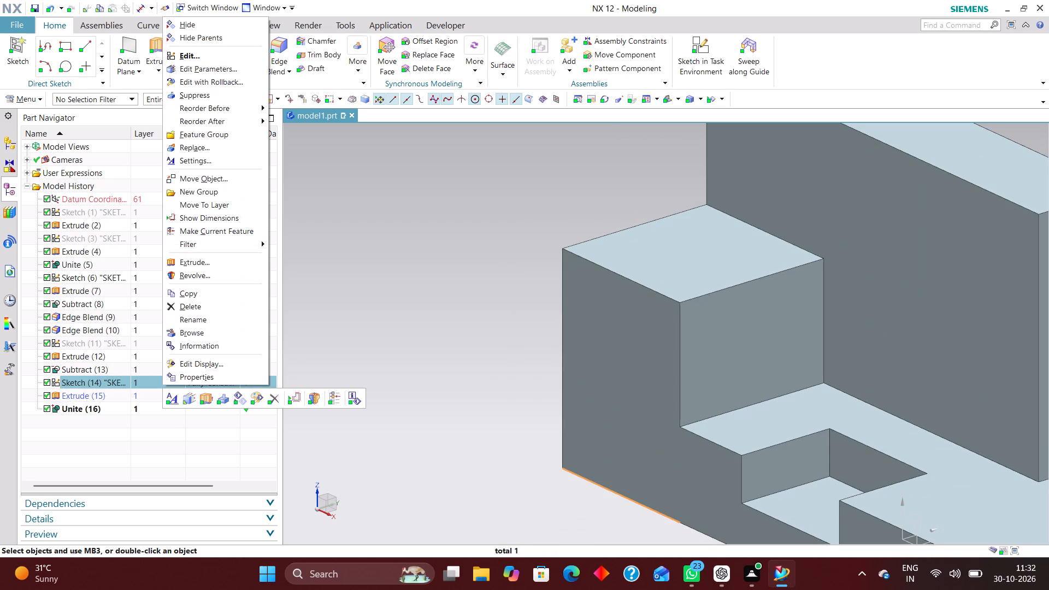
{"action": "left_click", "coordinate": [227, 79]}
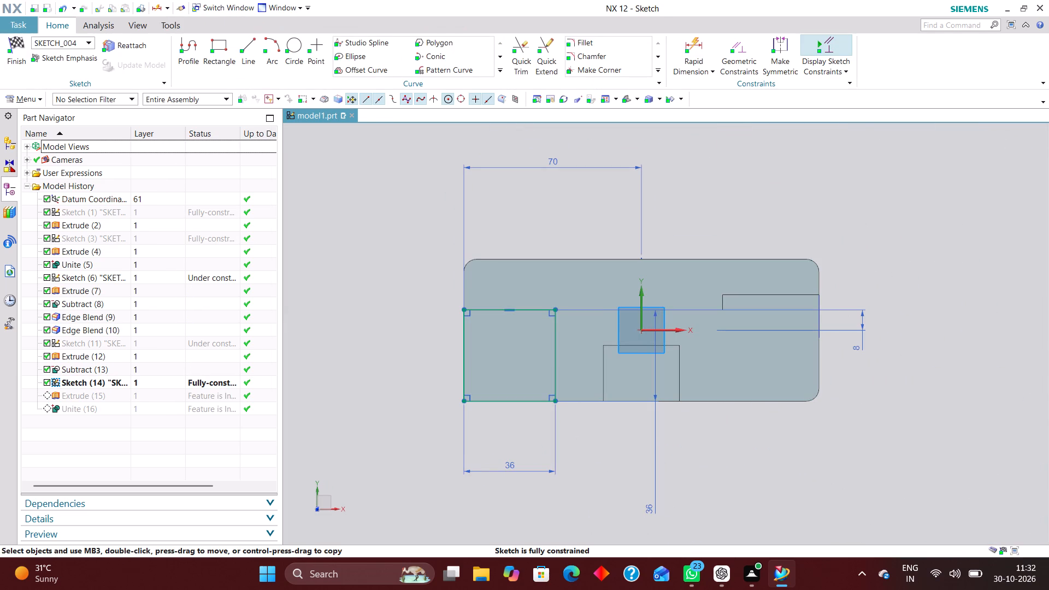
{"action": "left_click", "coordinate": [19, 41]}
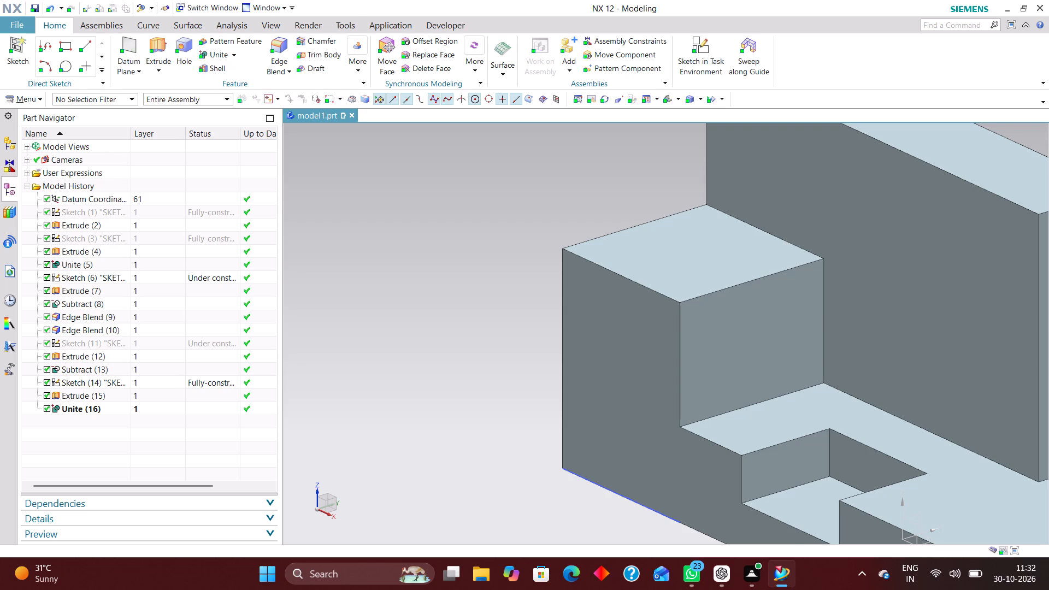
Reopen the base pocket's rectangle sketch with rollback, check its dimensions and finish it without edits.
{"action": "scroll", "coordinate": [486, 265], "scroll_direction": "down", "scroll_amount": 2}
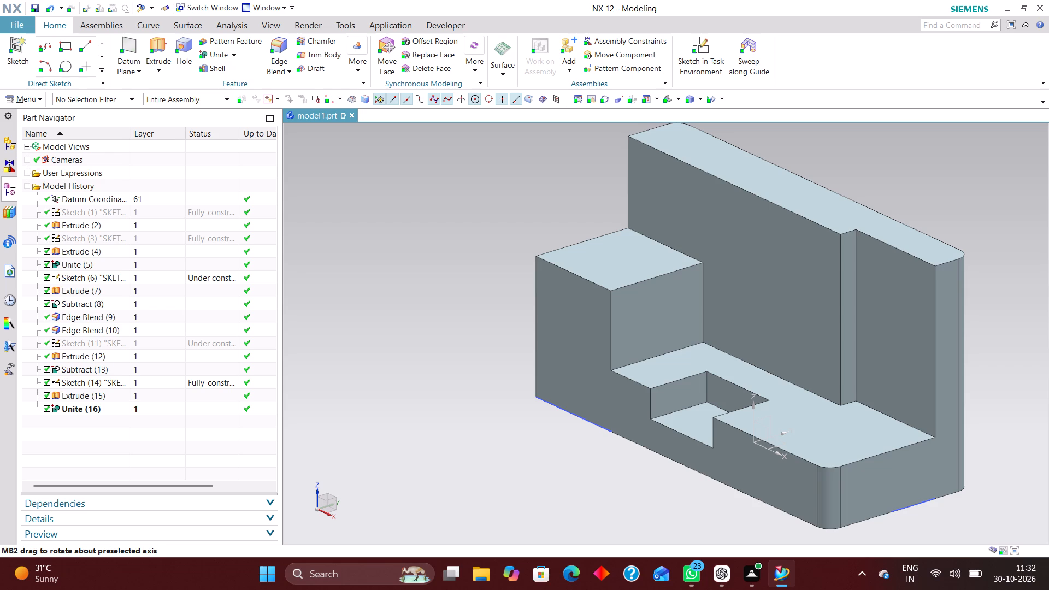
{"action": "left_click", "coordinate": [162, 344]}
{"action": "right_click", "coordinate": [166, 343]}
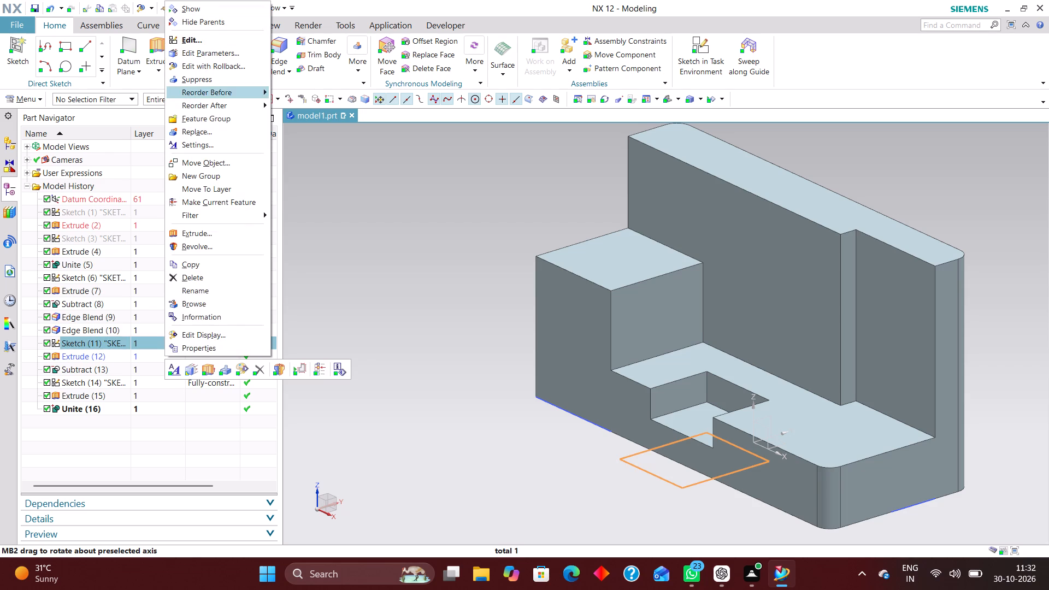
{"action": "left_click", "coordinate": [231, 61]}
{"action": "scroll", "coordinate": [775, 386], "scroll_direction": "down", "scroll_amount": 2}
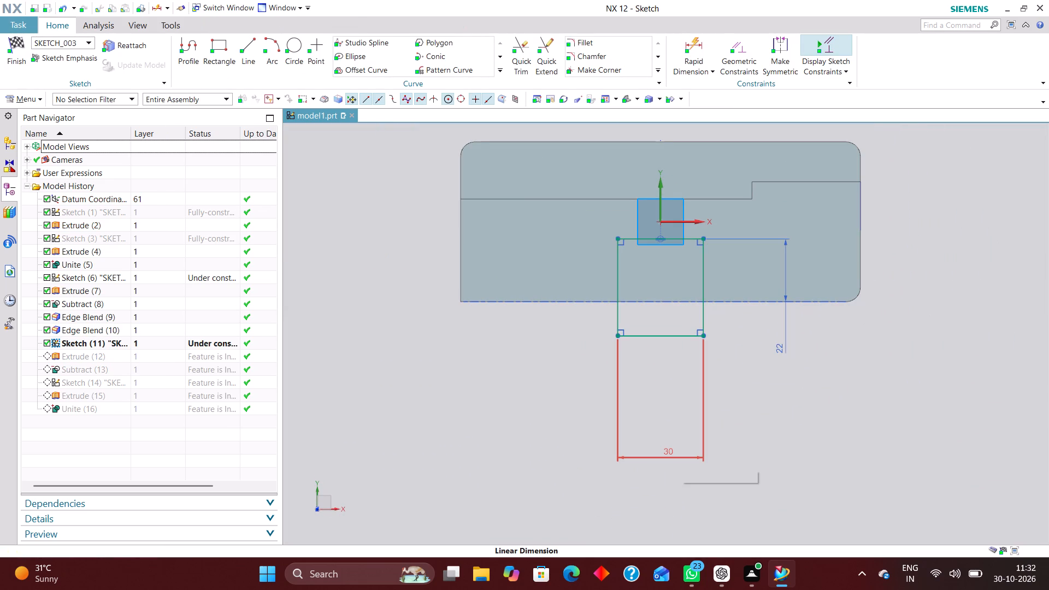
{"action": "left_click", "coordinate": [15, 40]}
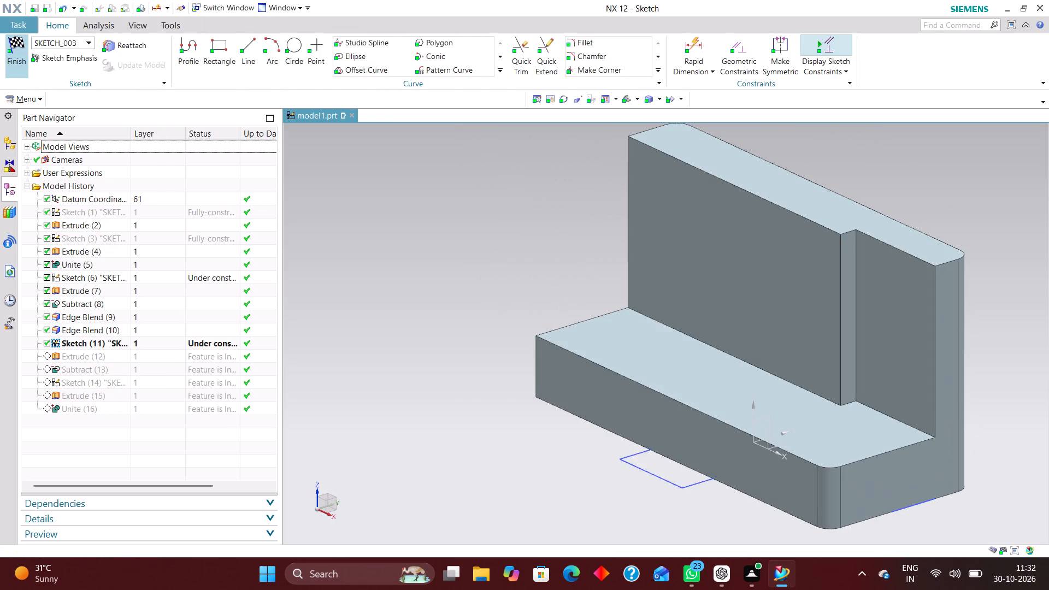
Reorder the block's sketch, extrusion and unite together in the model history, placing them directly before the pocket's sketch.
{"action": "left_click", "coordinate": [150, 341]}
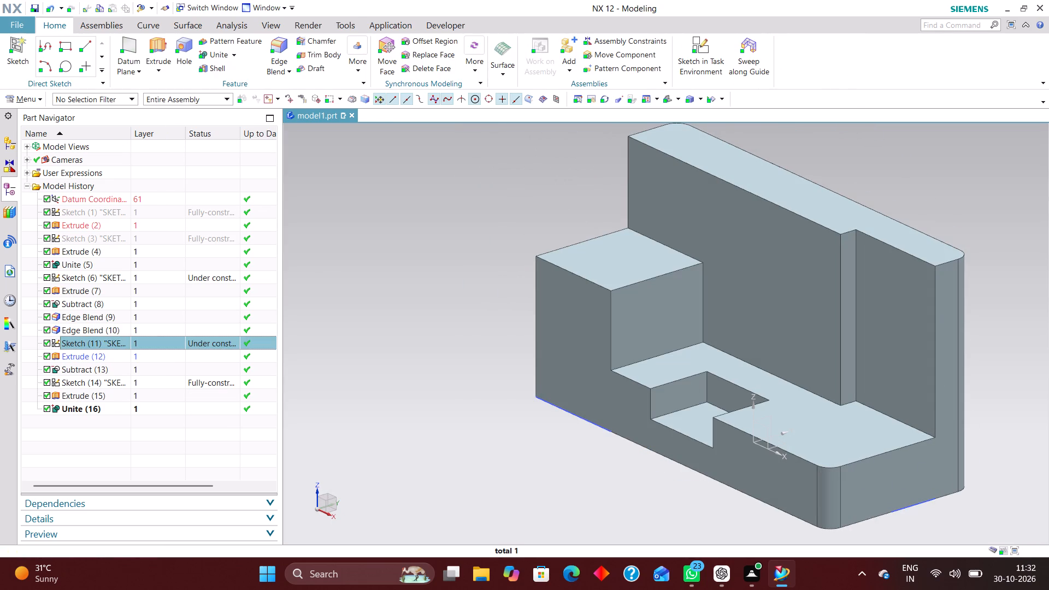
{"action": "left_click", "coordinate": [148, 381]}
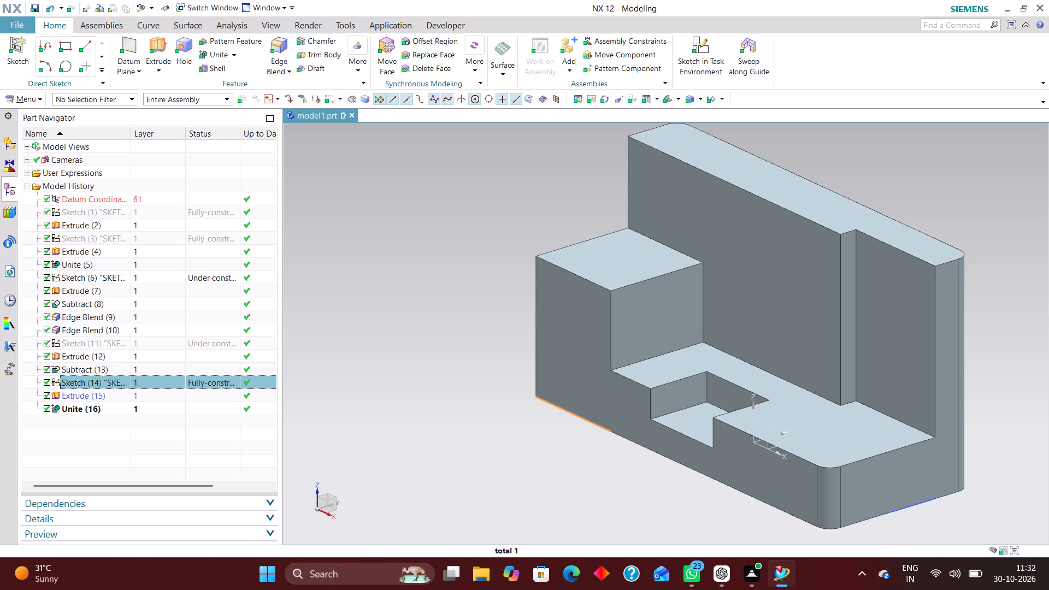
{"action": "left_click", "coordinate": [102, 382], "text": "ctrl"}
{"action": "left_click", "coordinate": [107, 394], "text": "ctrl"}
{"action": "left_click", "coordinate": [108, 410], "text": "ctrl"}
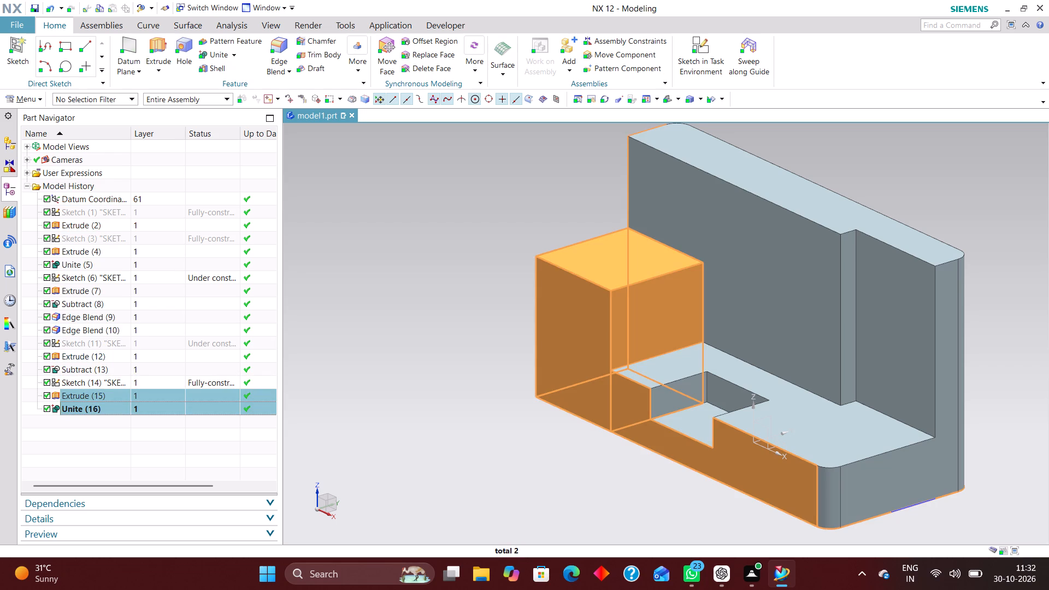
{"action": "left_click", "coordinate": [108, 380], "text": "ctrl"}
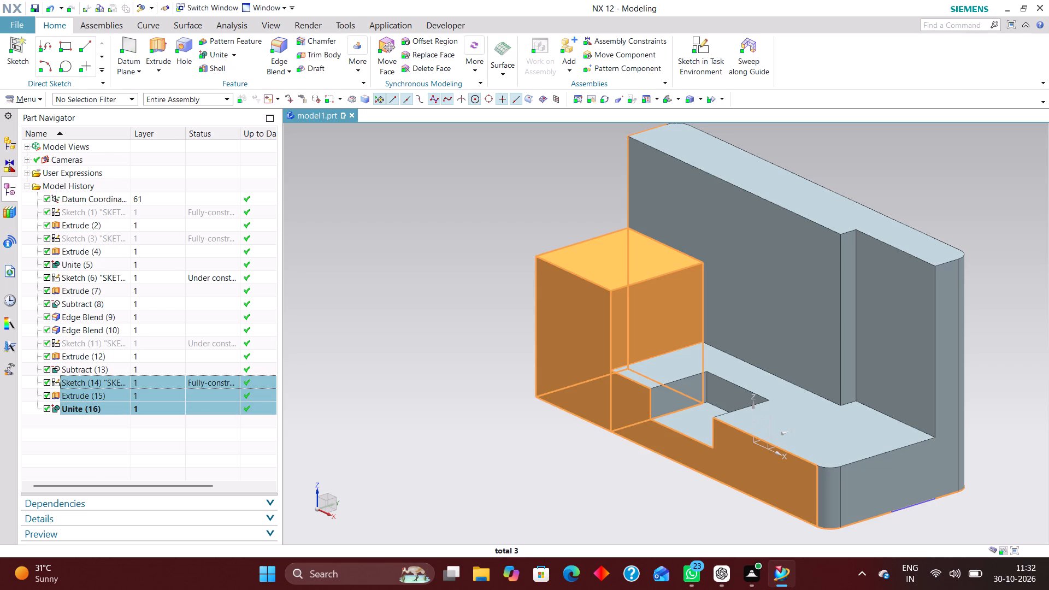
{"action": "left_click_drag", "start_coordinate": [155, 381], "coordinate": [150, 344]}
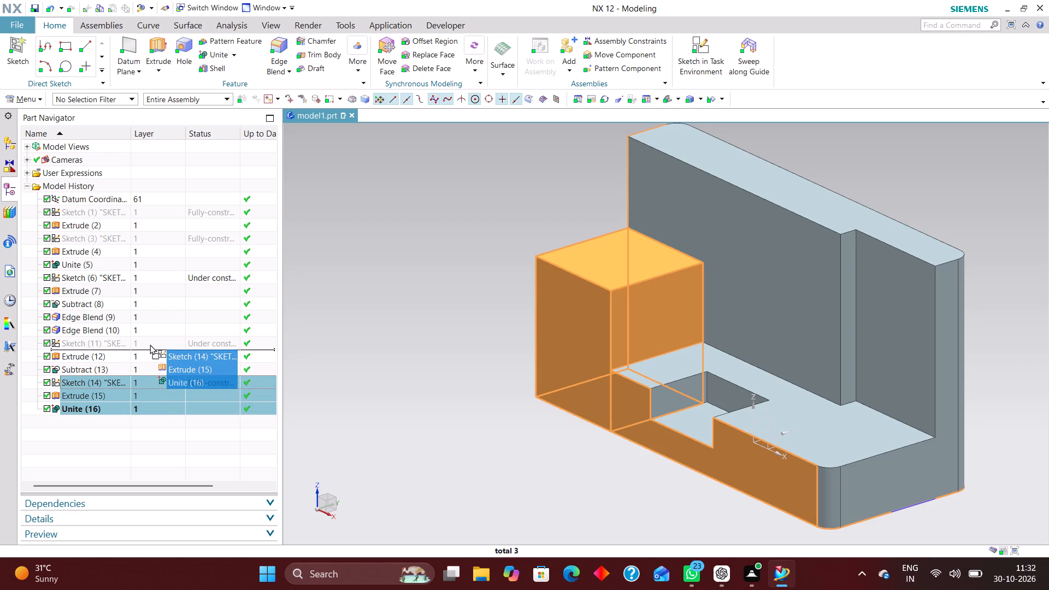
{"action": "left_click_drag", "start_coordinate": [150, 344], "coordinate": [151, 342]}
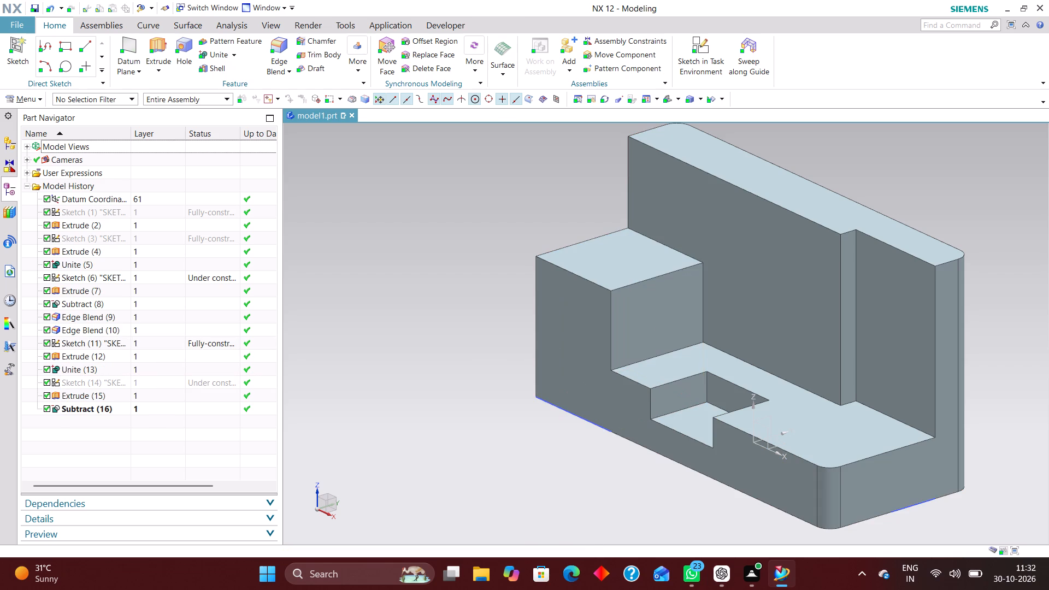
Reopen the base pocket's rectangle sketch with rollback and delete its 30 mm width dimension.
{"action": "left_click", "coordinate": [125, 340]}
{"action": "left_click", "coordinate": [116, 353]}
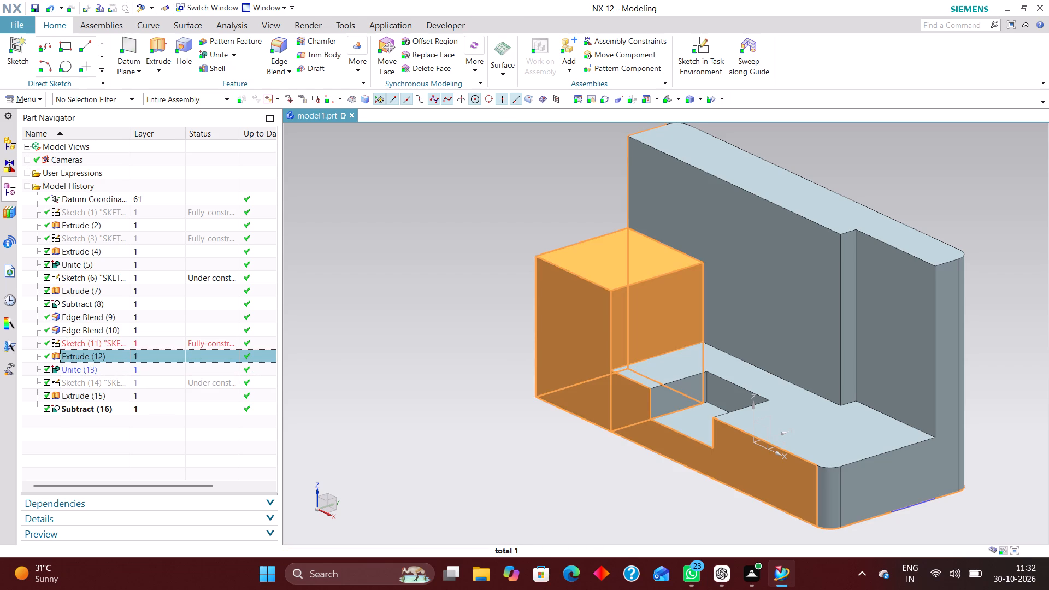
{"action": "left_click", "coordinate": [102, 367]}
{"action": "left_click", "coordinate": [403, 395]}
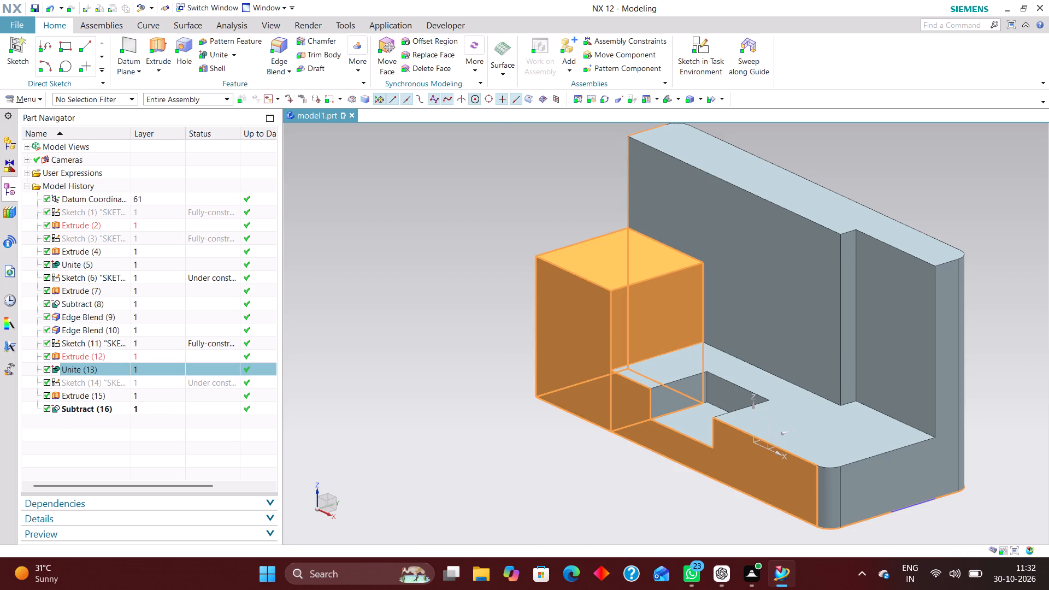
{"action": "left_click", "coordinate": [127, 383]}
{"action": "right_click", "coordinate": [130, 381]}
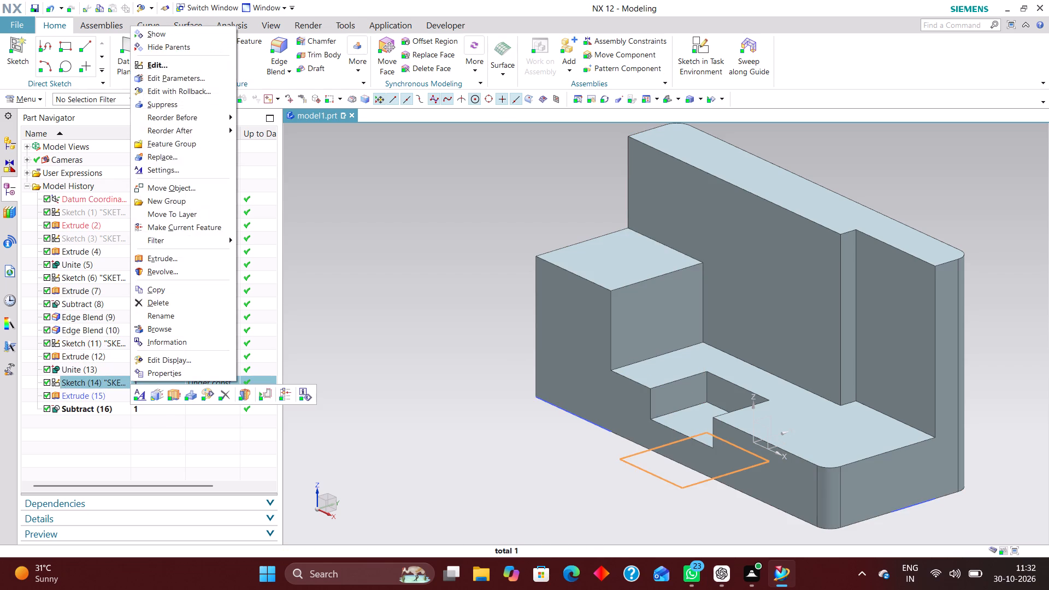
{"action": "left_click", "coordinate": [206, 90]}
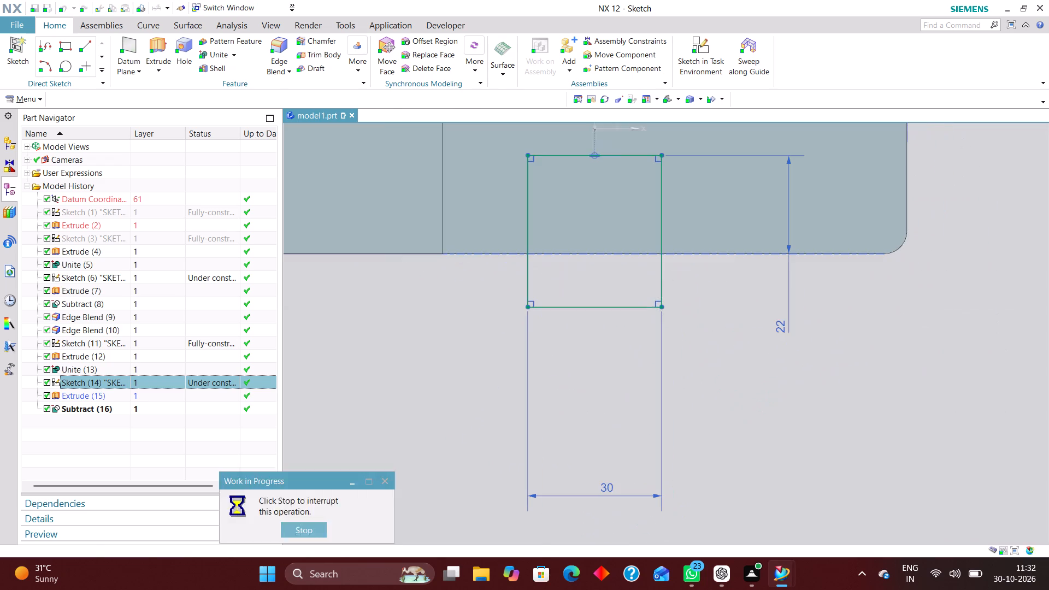
{"action": "scroll", "coordinate": [698, 344], "scroll_direction": "down", "scroll_amount": 2}
{"action": "right_click_drag", "start_coordinate": [643, 441], "coordinate": [551, 430]}
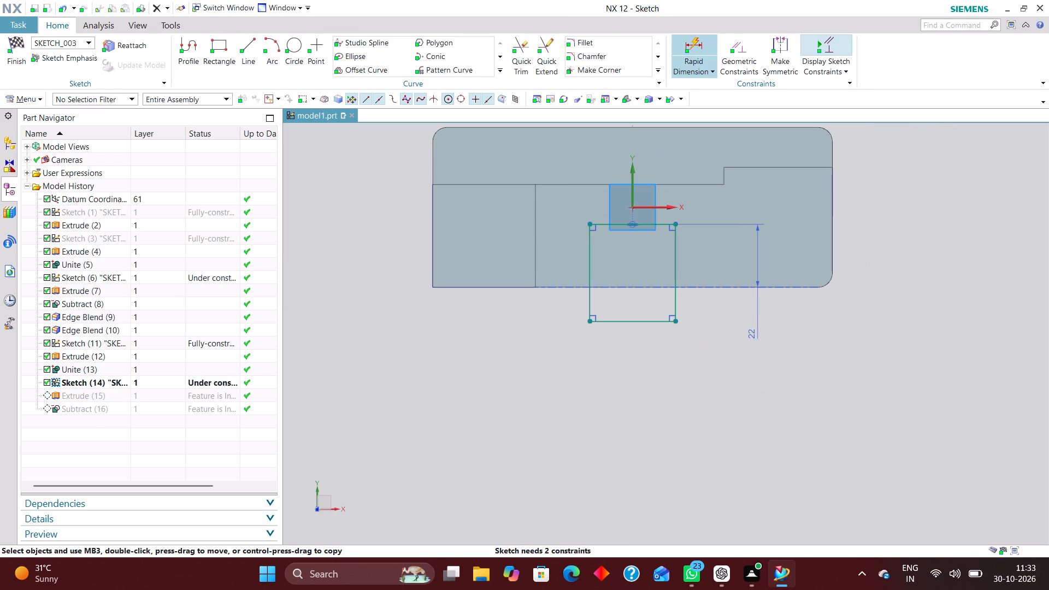
Dimension the gap between the block's +X edge and the pocket rectangle's -X side as 15 mm.
{"action": "left_click", "coordinate": [692, 54]}
{"action": "left_click", "coordinate": [538, 287]}
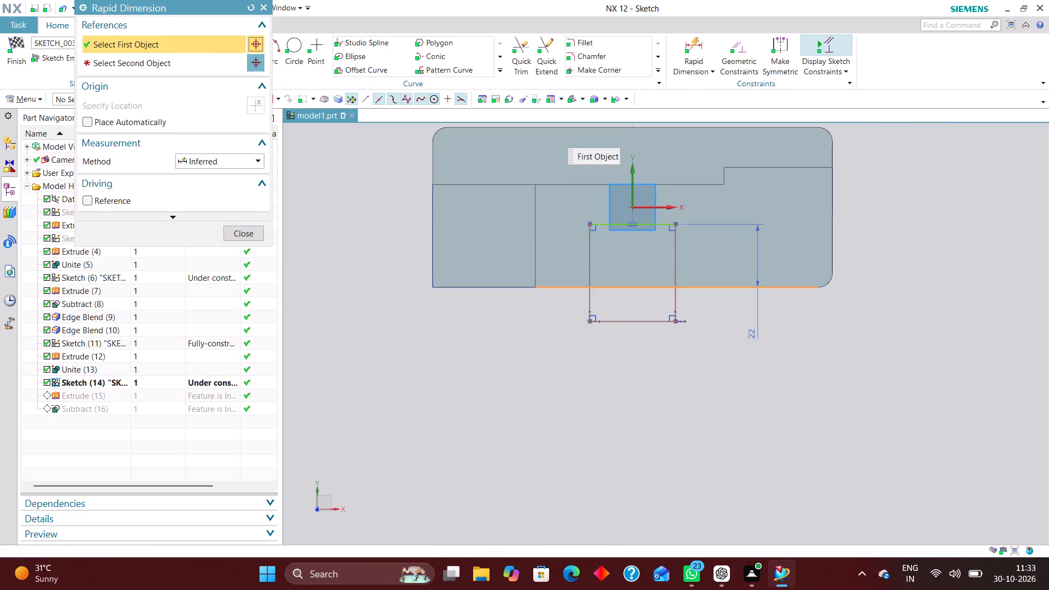
{"action": "left_click", "coordinate": [588, 306]}
{"action": "left_click", "coordinate": [567, 376]}
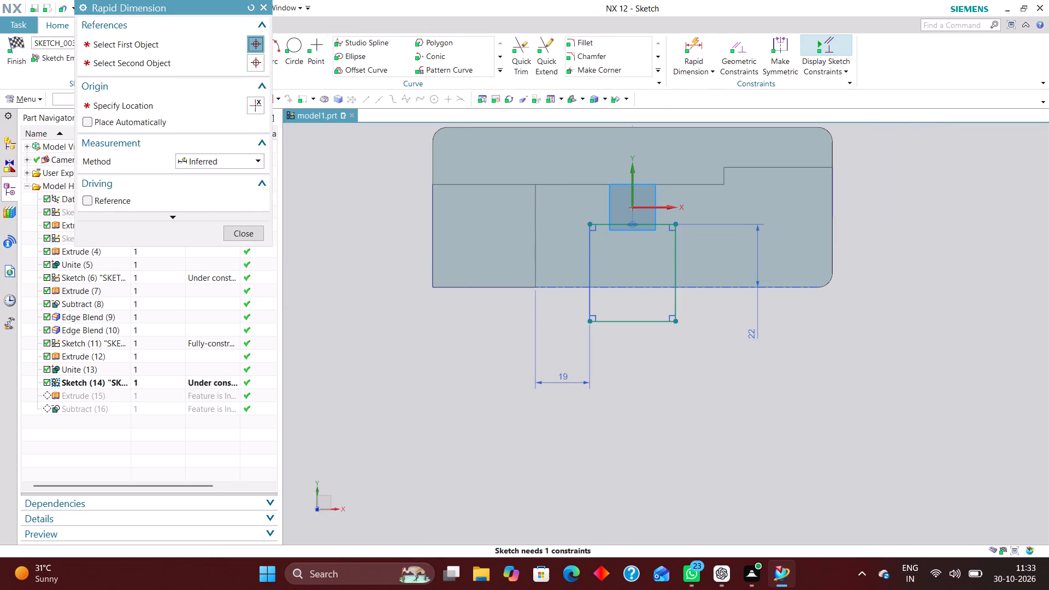
{"action": "key", "text": "1"}
{"action": "key", "text": "5"}
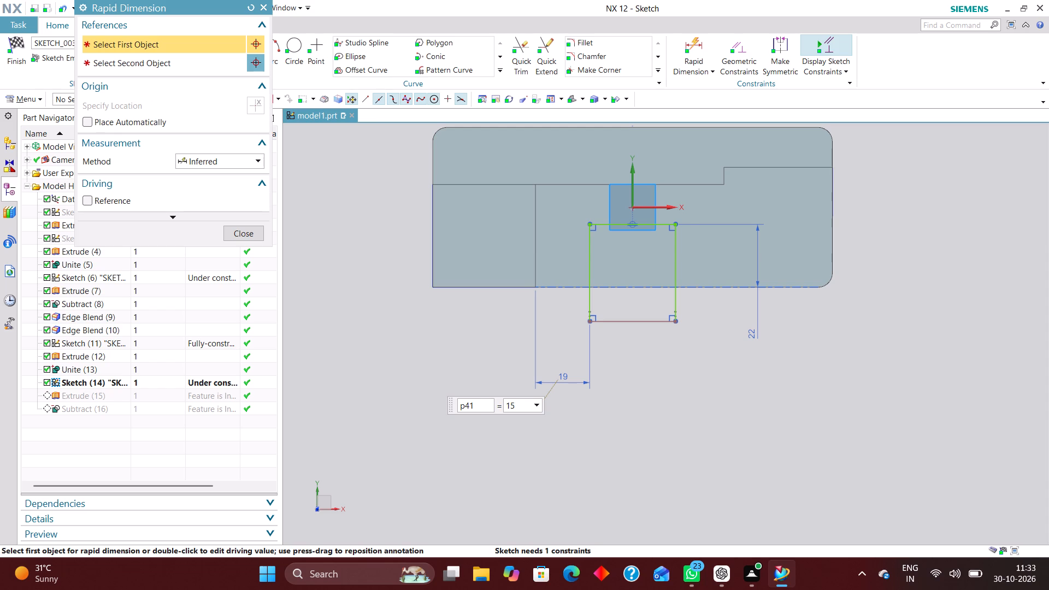
{"action": "key", "text": "Return"}
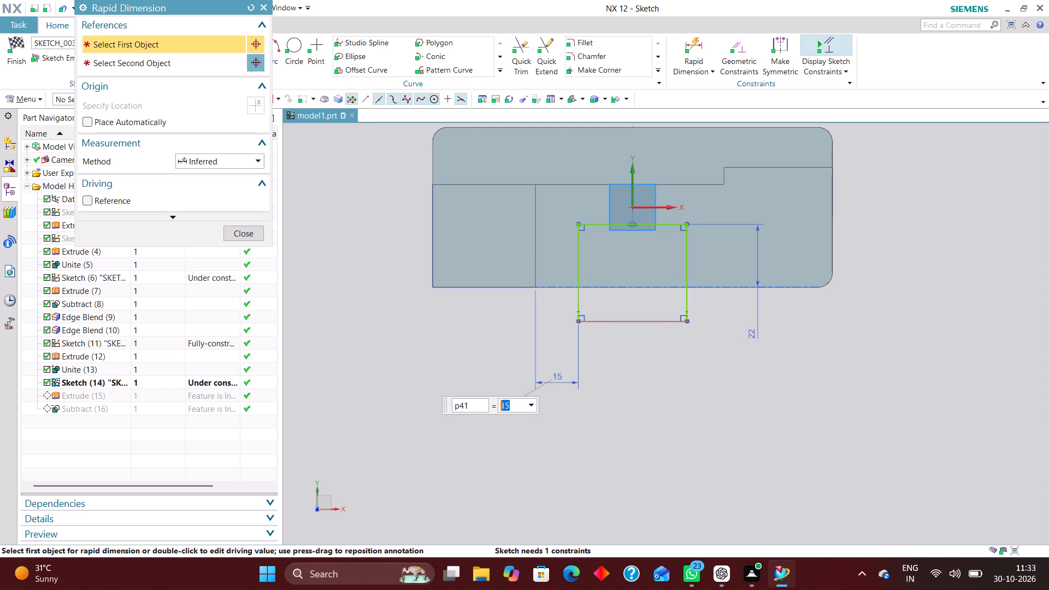
{"action": "left_click", "coordinate": [250, 229]}
Delete the midpoint constraint that centres the pocket rectangle's +Y edge on the sketch origin.
{"action": "scroll", "coordinate": [643, 235], "scroll_direction": "up", "scroll_amount": 4}
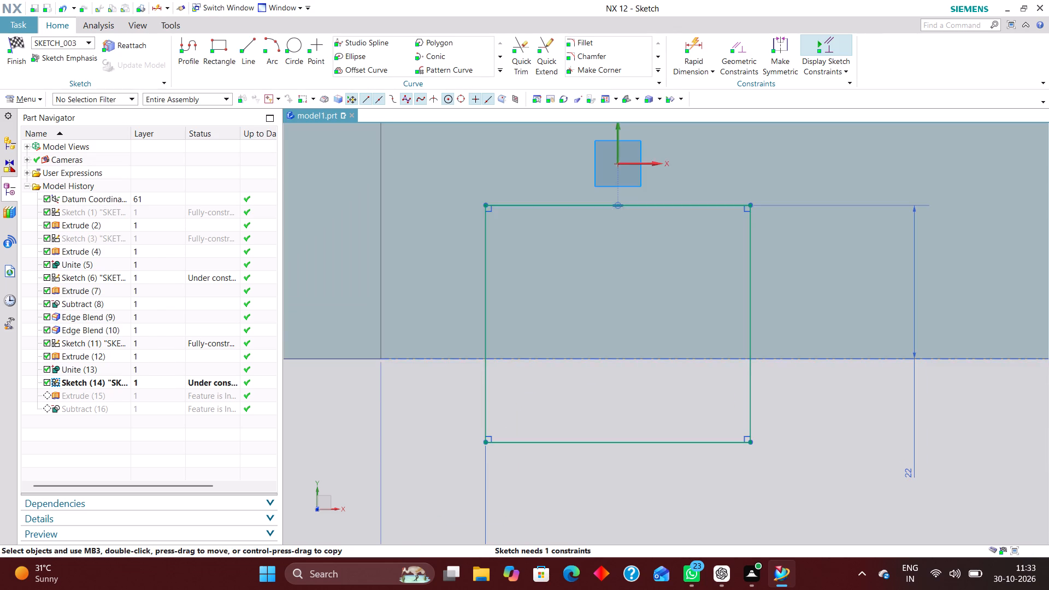
{"action": "right_click_drag", "start_coordinate": [618, 186], "coordinate": [555, 224]}
{"action": "right_click_drag", "start_coordinate": [619, 187], "coordinate": [587, 194]}
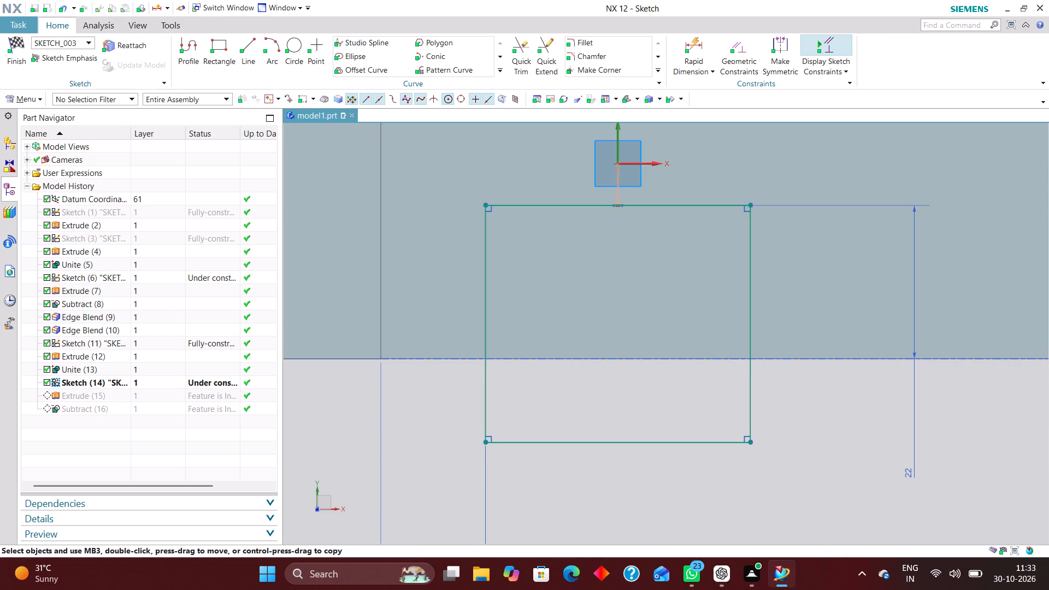
Dimension the pocket rectangle's width along X as 30 mm.
{"action": "left_click", "coordinate": [694, 41]}
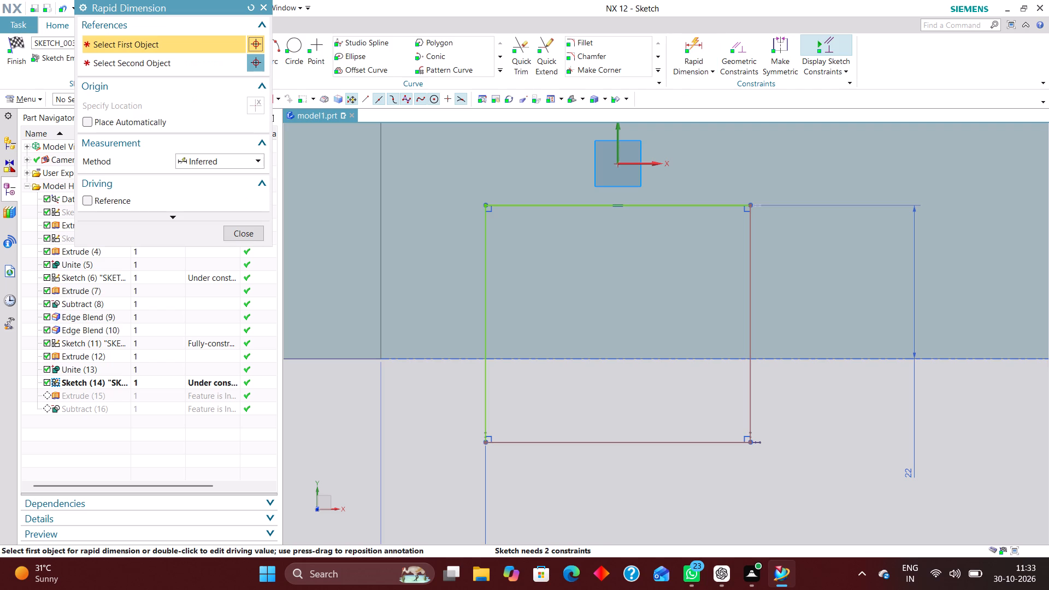
{"action": "scroll", "coordinate": [659, 188], "scroll_direction": "down", "scroll_amount": 3}
{"action": "scroll", "coordinate": [640, 374], "scroll_direction": "up", "scroll_amount": 2}
{"action": "left_click", "coordinate": [679, 296]}
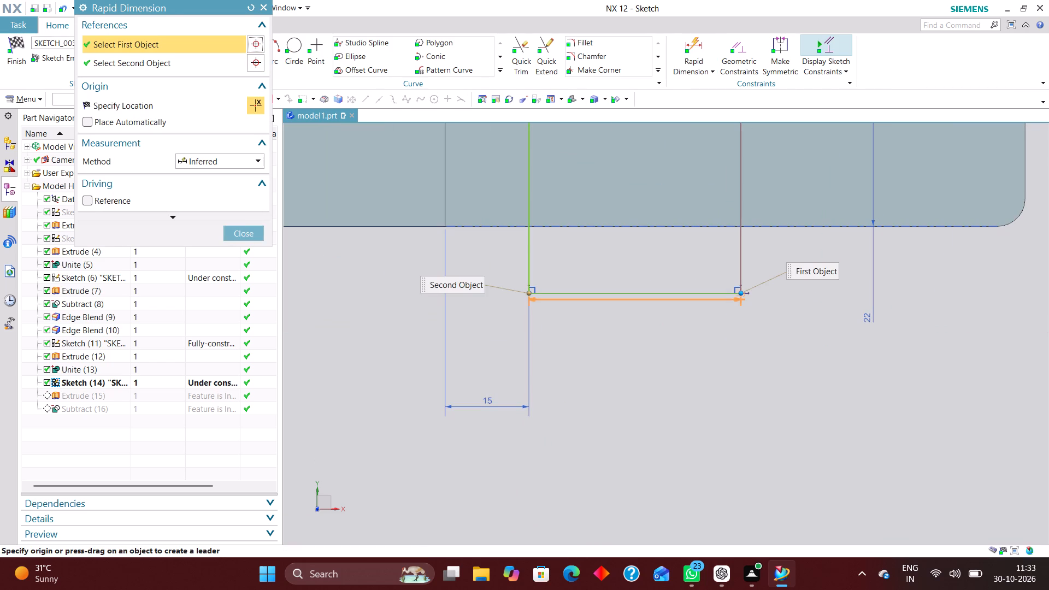
{"action": "left_click", "coordinate": [633, 369]}
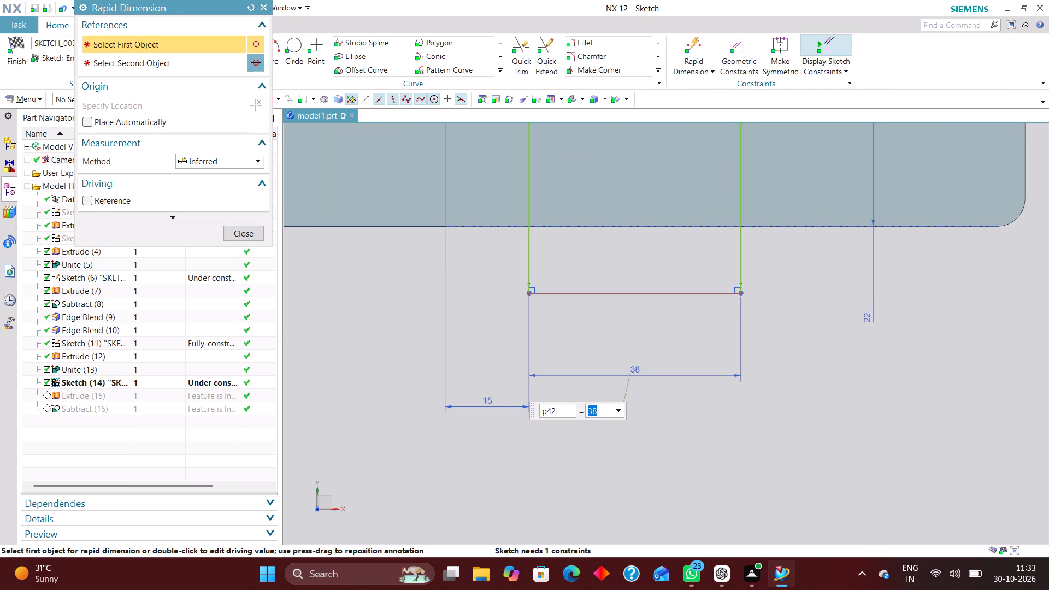
{"action": "type", "text": "30"}
{"action": "key", "text": "Return"}
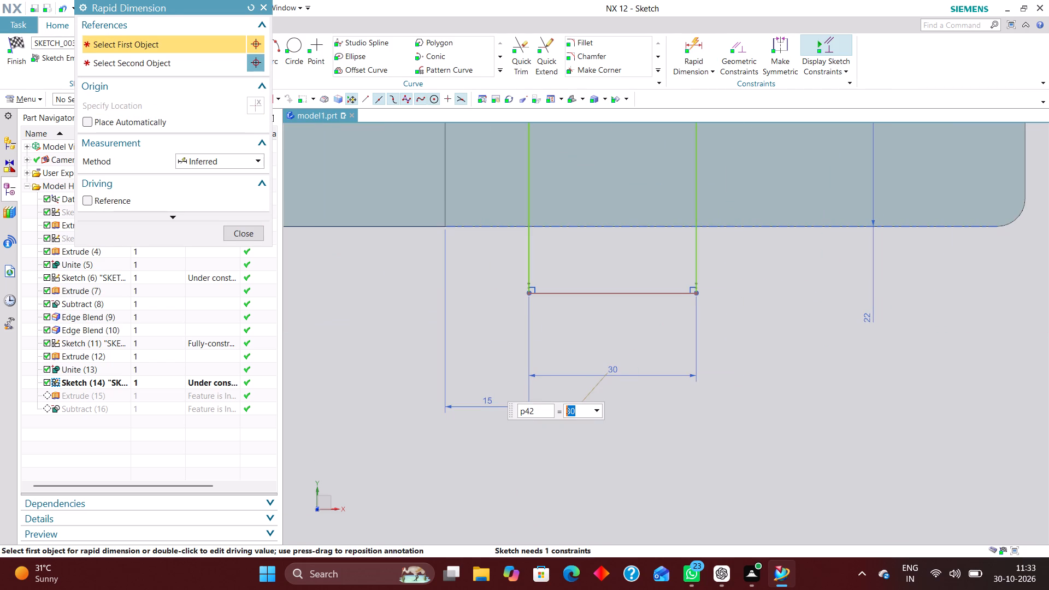
Dimension the full Y length of the pocket rectangle's +X side and finish the sketch.
{"action": "scroll", "coordinate": [608, 434], "scroll_direction": "down", "scroll_amount": 1}
{"action": "scroll", "coordinate": [682, 354], "scroll_direction": "down", "scroll_amount": 1}
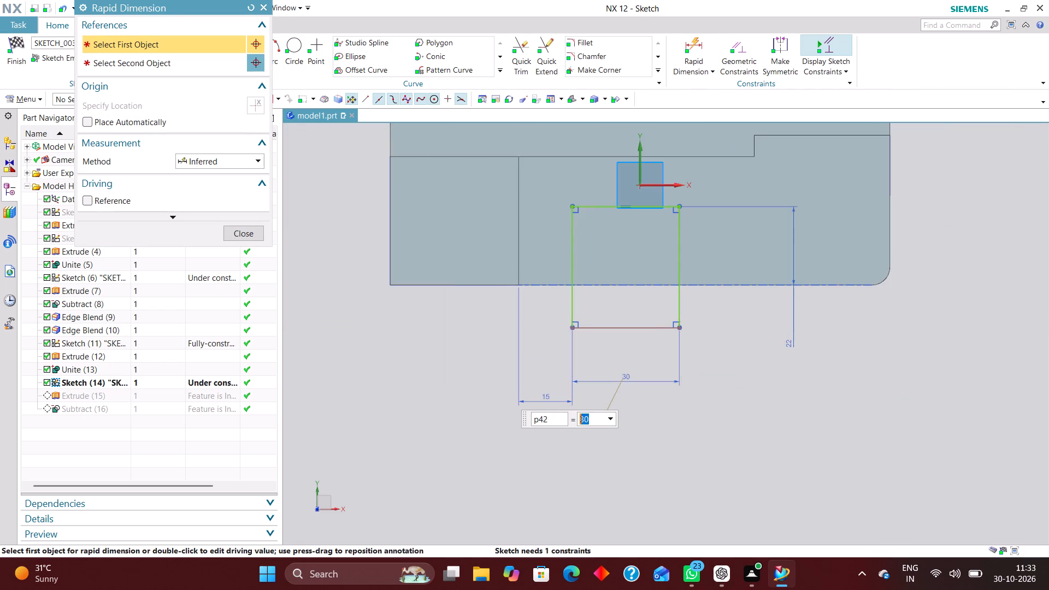
{"action": "scroll", "coordinate": [688, 328], "scroll_direction": "up", "scroll_amount": 1}
{"action": "scroll", "coordinate": [696, 307], "scroll_direction": "down", "scroll_amount": 2}
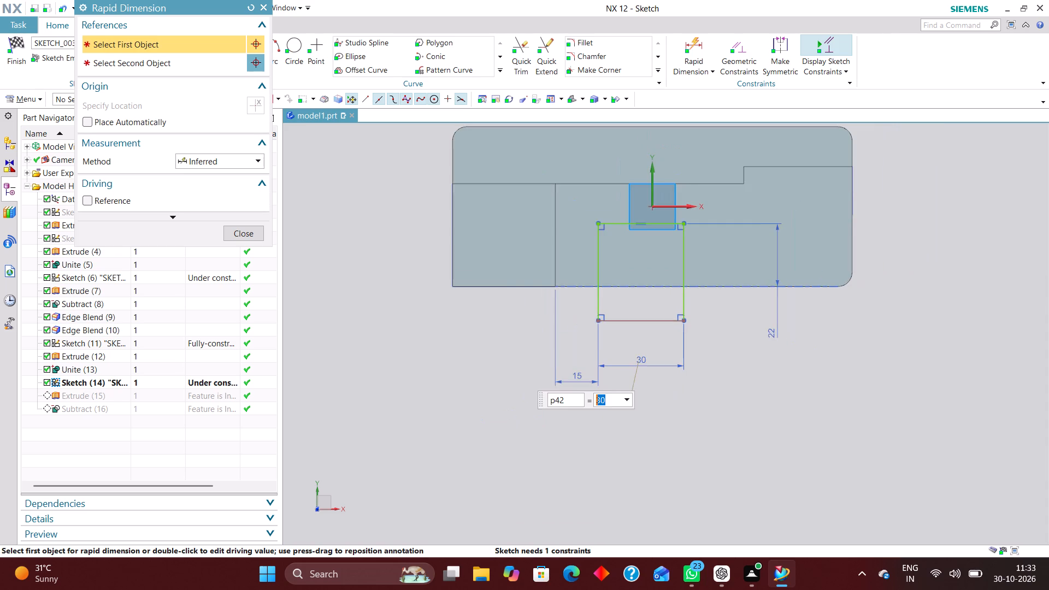
{"action": "scroll", "coordinate": [700, 298], "scroll_direction": "up", "scroll_amount": 2}
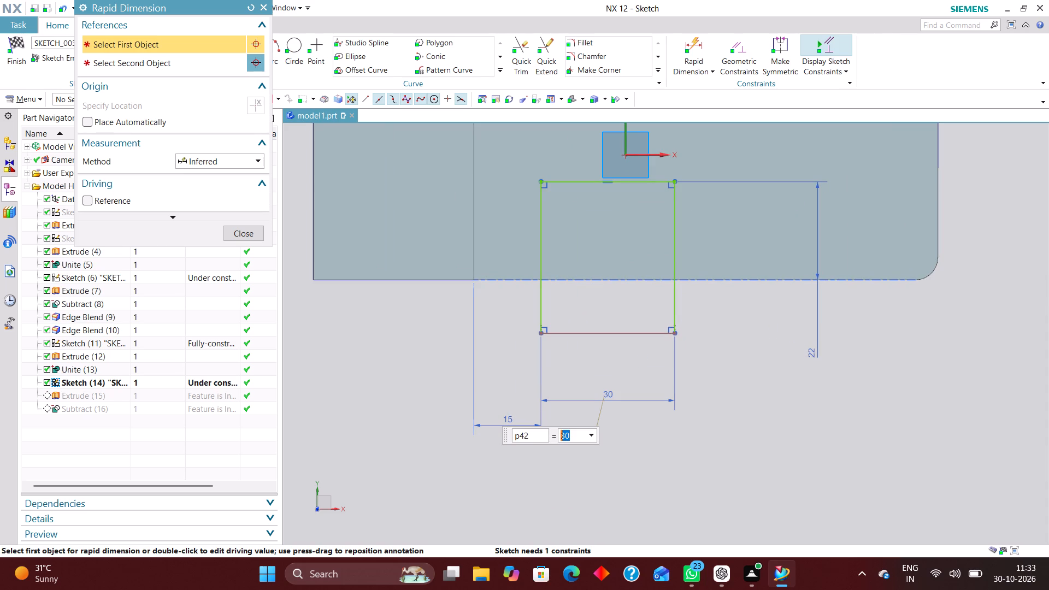
{"action": "left_click", "coordinate": [673, 302]}
{"action": "left_click", "coordinate": [728, 319]}
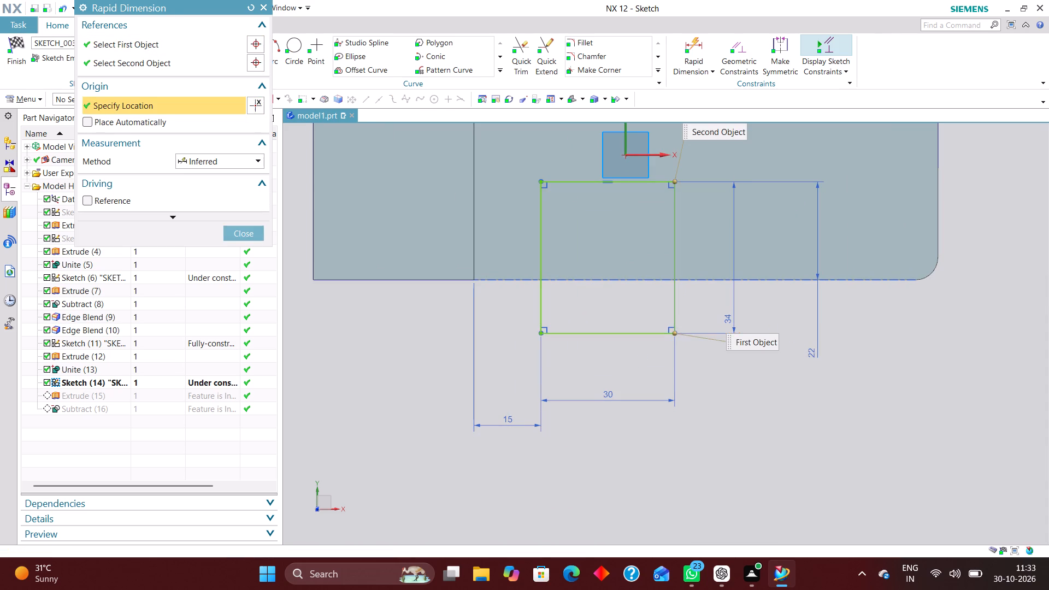
{"action": "left_click", "coordinate": [256, 232]}
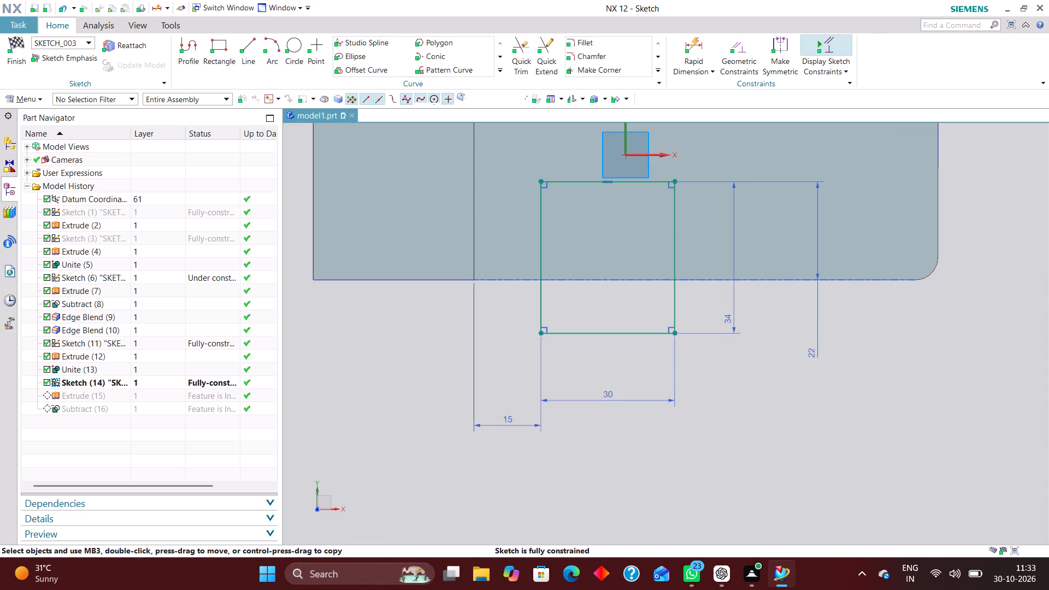
{"action": "left_click", "coordinate": [15, 38]}
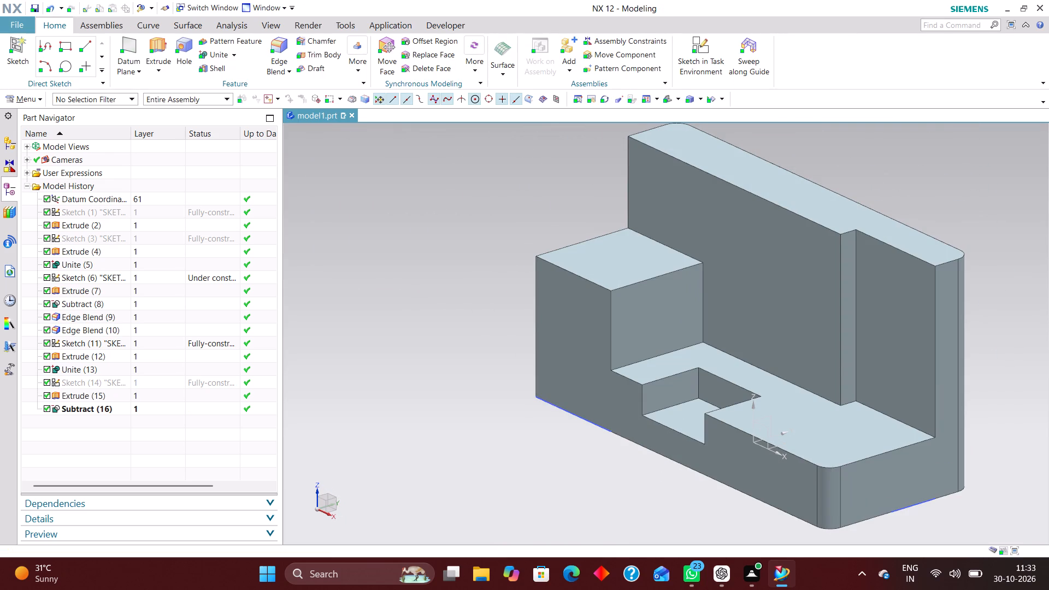
Create a new task-environment sketch on the XZ plane of the datum coordinate system.
{"action": "scroll", "coordinate": [487, 358], "scroll_direction": "down", "scroll_amount": 2}
{"action": "scroll", "coordinate": [638, 372], "scroll_direction": "up", "scroll_amount": 3}
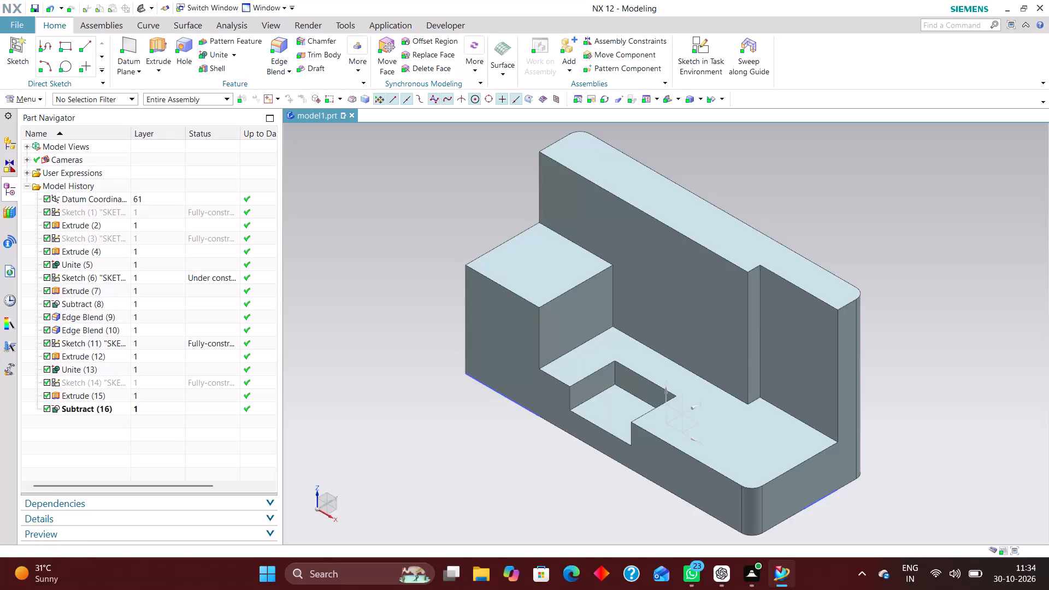
{"action": "scroll", "coordinate": [481, 206], "scroll_direction": "up", "scroll_amount": 2}
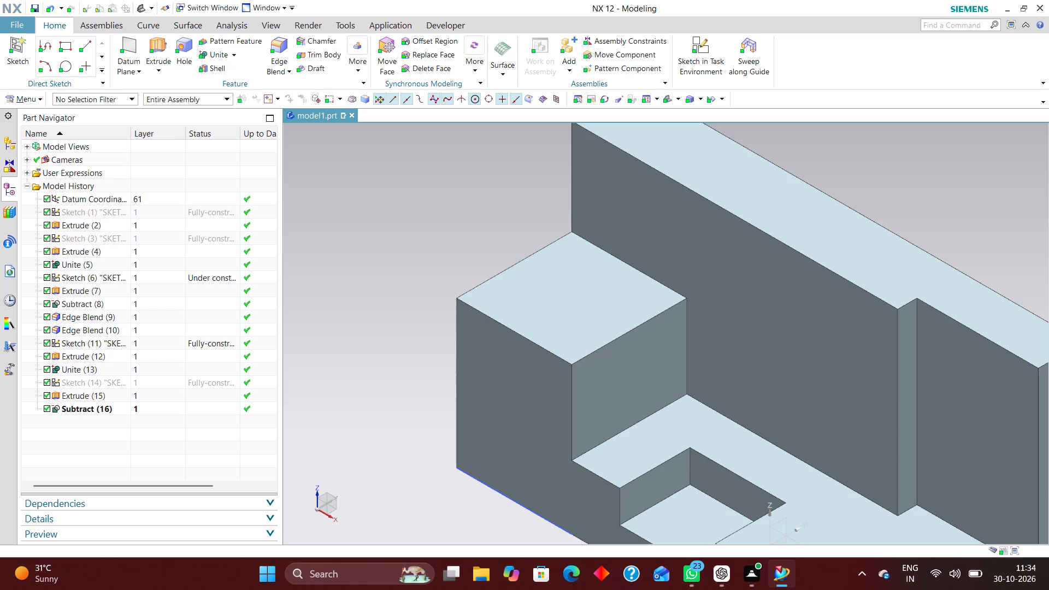
{"action": "scroll", "coordinate": [565, 282], "scroll_direction": "down", "scroll_amount": 3}
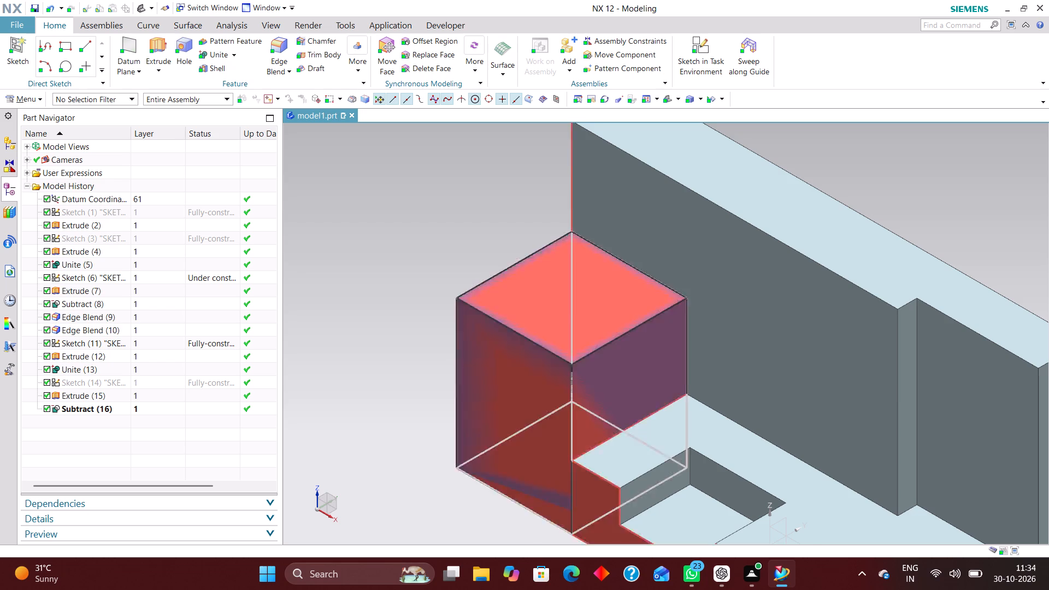
{"action": "scroll", "coordinate": [555, 279], "scroll_direction": "down", "scroll_amount": 1}
{"action": "left_click", "coordinate": [698, 50]}
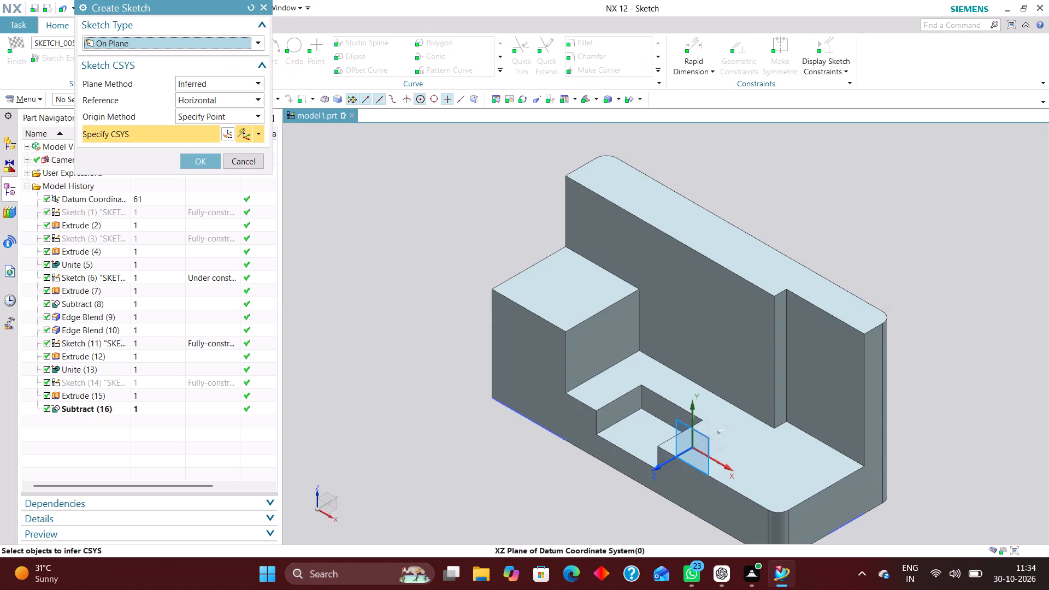
{"action": "left_click", "coordinate": [706, 435]}
{"action": "left_click", "coordinate": [207, 162]}
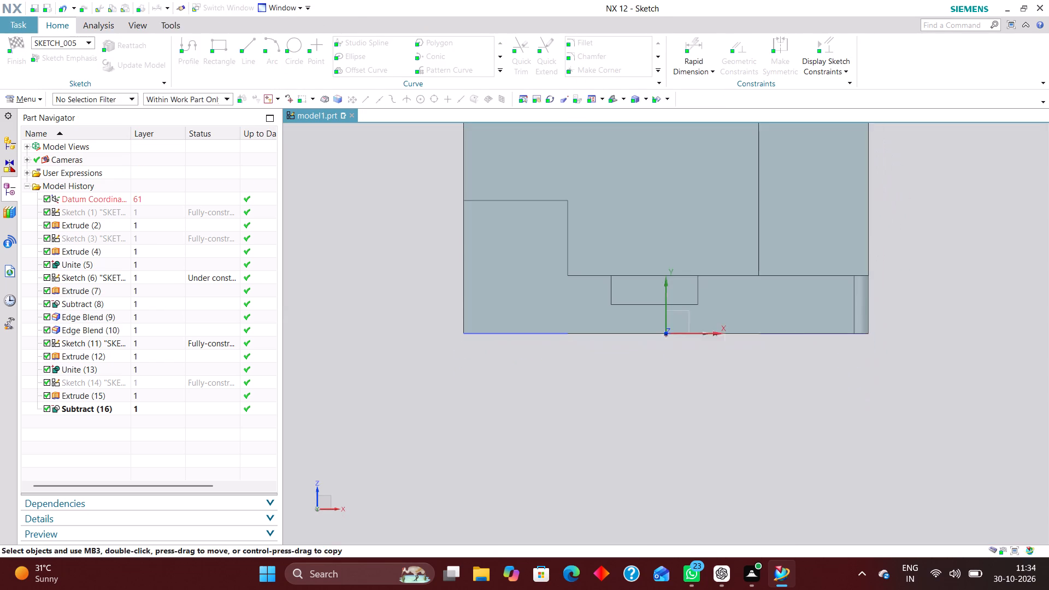
Sketch a rectangle about 13.5 mm wide and 22.5 mm high across the upright wall's upper -X corner, extending past its edges.
{"action": "scroll", "coordinate": [801, 448], "scroll_direction": "down", "scroll_amount": 3}
{"action": "scroll", "coordinate": [631, 304], "scroll_direction": "up", "scroll_amount": 4}
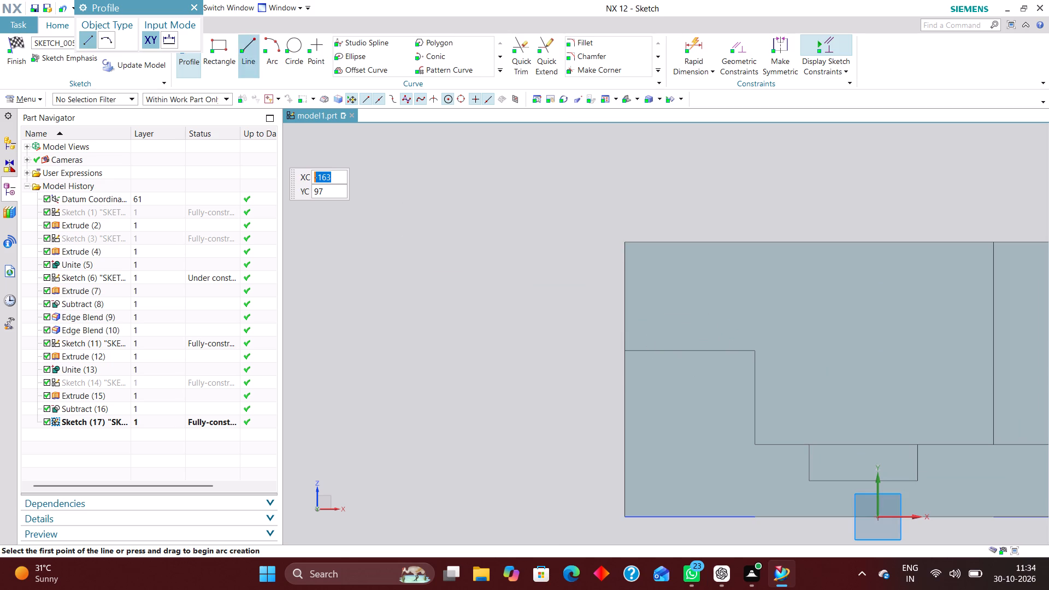
{"action": "left_click", "coordinate": [230, 44]}
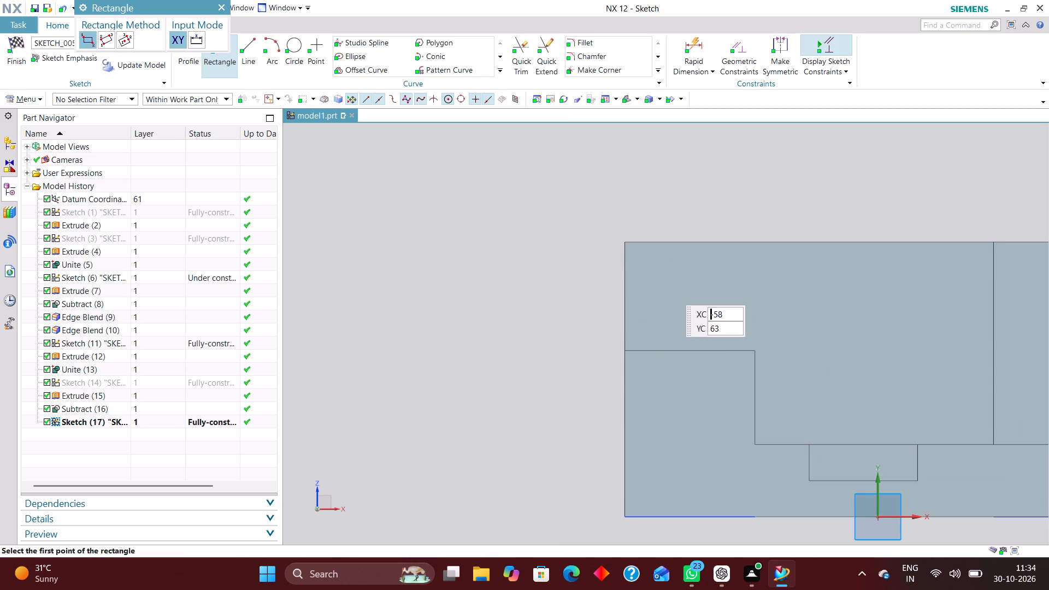
{"action": "scroll", "coordinate": [659, 313], "scroll_direction": "down", "scroll_amount": 2}
{"action": "scroll", "coordinate": [619, 285], "scroll_direction": "up", "scroll_amount": 2}
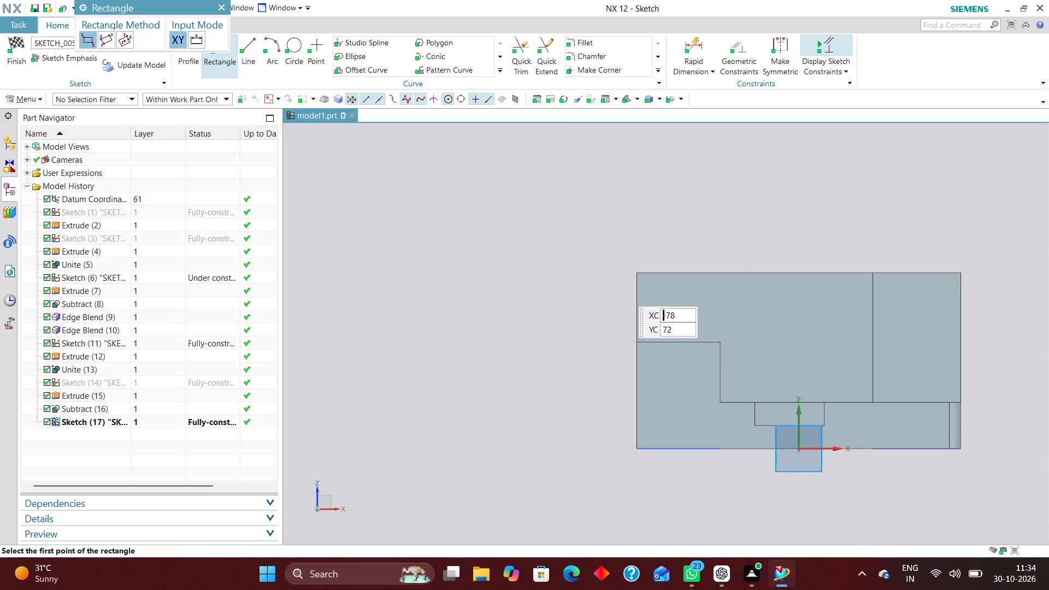
{"action": "scroll", "coordinate": [622, 290], "scroll_direction": "up", "scroll_amount": 3}
{"action": "left_click", "coordinate": [635, 221]}
{"action": "left_click", "coordinate": [729, 381]}
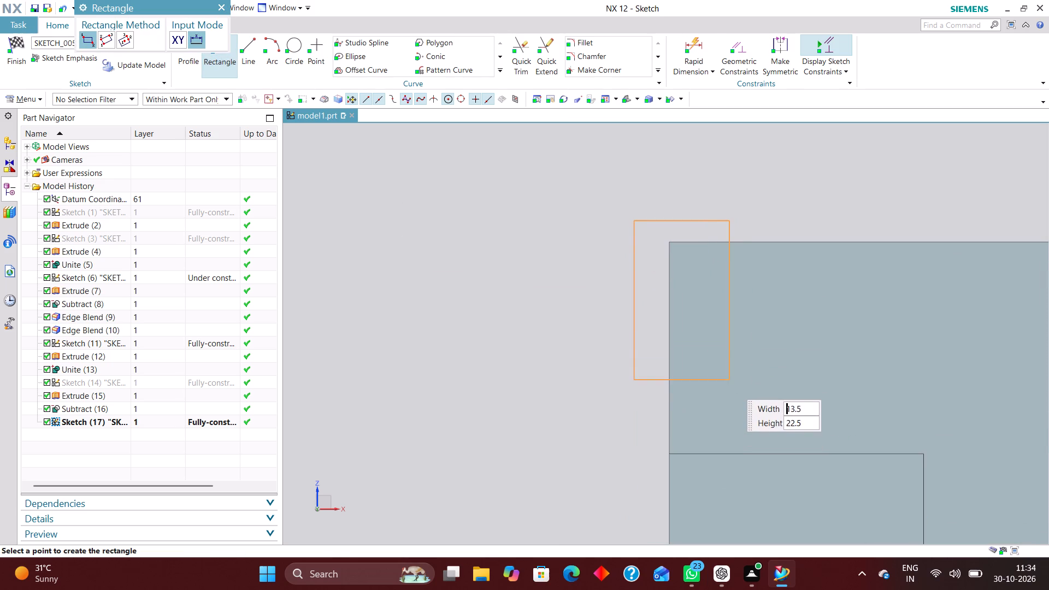
Dimension the vertical distance from the end block's top edge to the rectangle's lower side as 10 mm.
{"action": "left_click", "coordinate": [692, 38]}
{"action": "scroll", "coordinate": [449, 269], "scroll_direction": "down", "scroll_amount": 1}
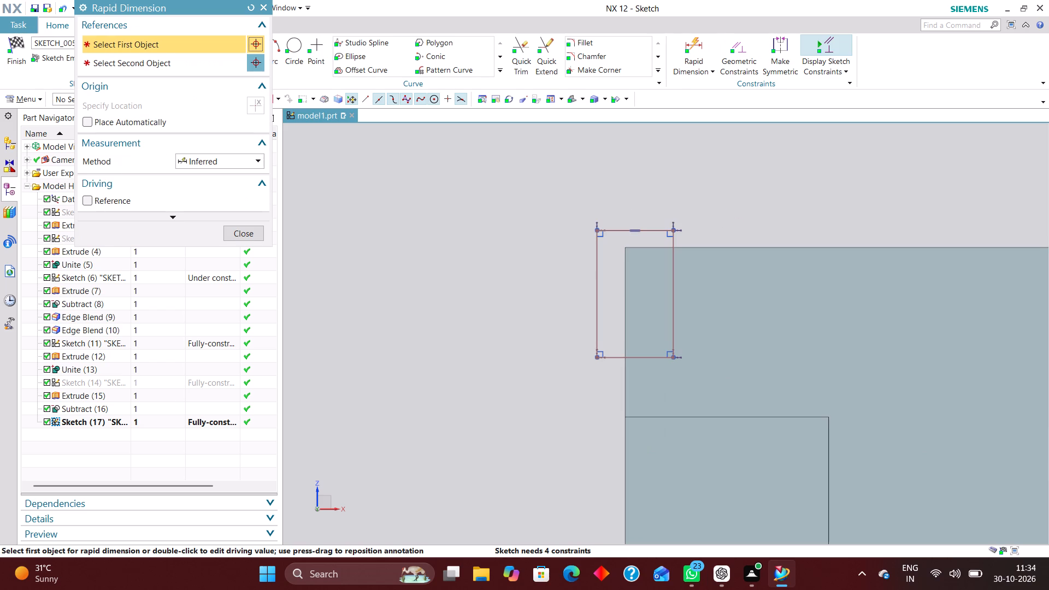
{"action": "left_click", "coordinate": [687, 416]}
{"action": "left_click", "coordinate": [653, 357]}
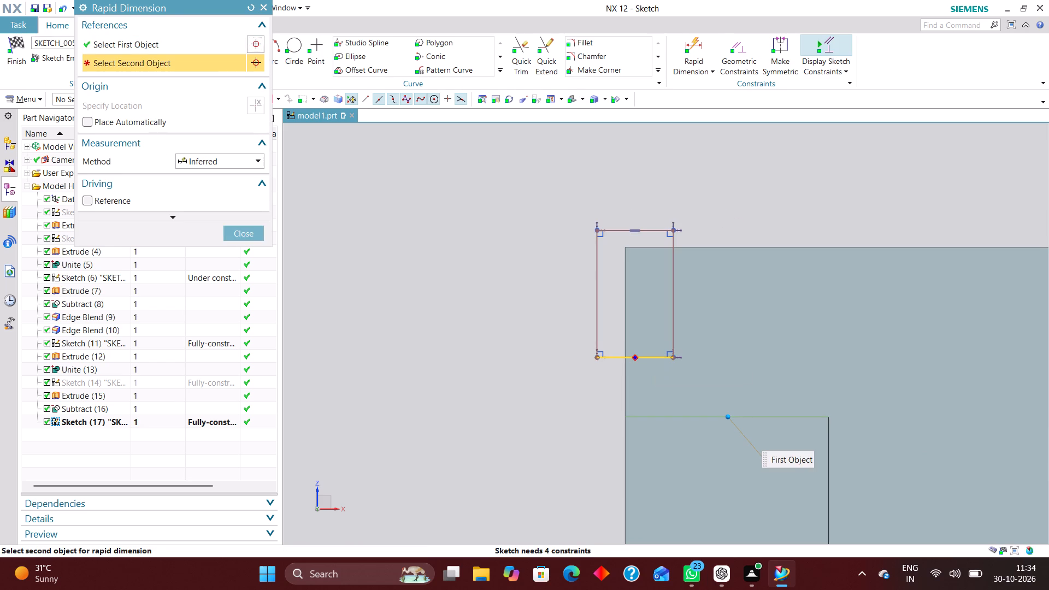
{"action": "left_click", "coordinate": [528, 382]}
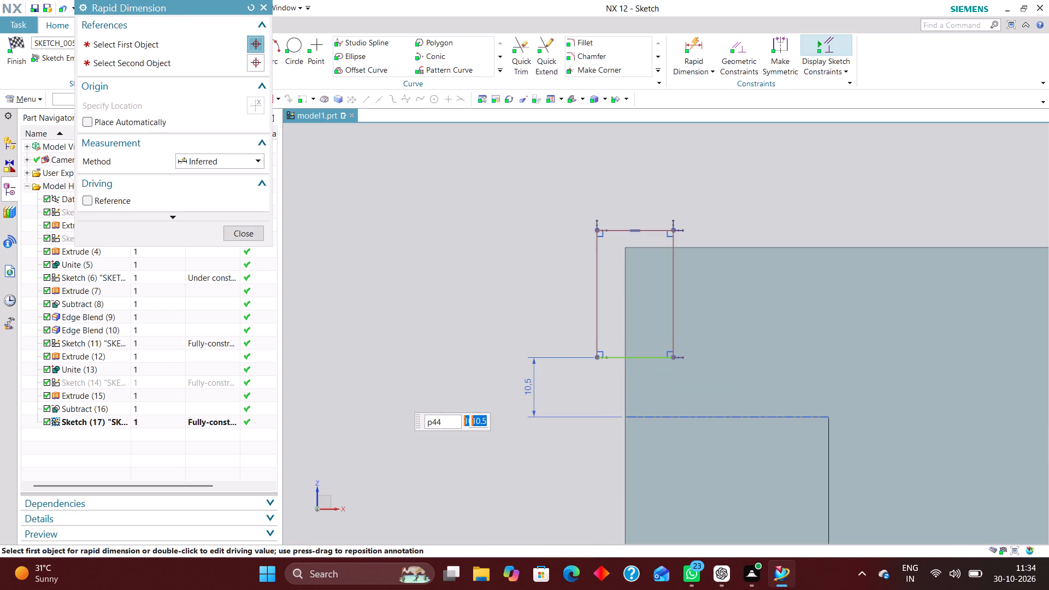
{"action": "type", "text": "10"}
{"action": "key", "text": "Return"}
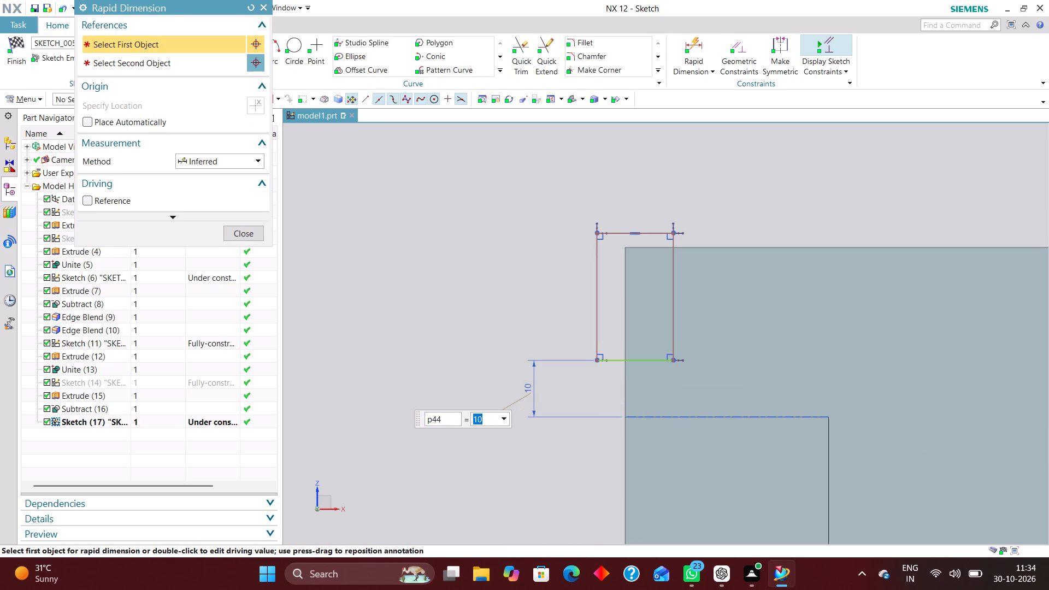
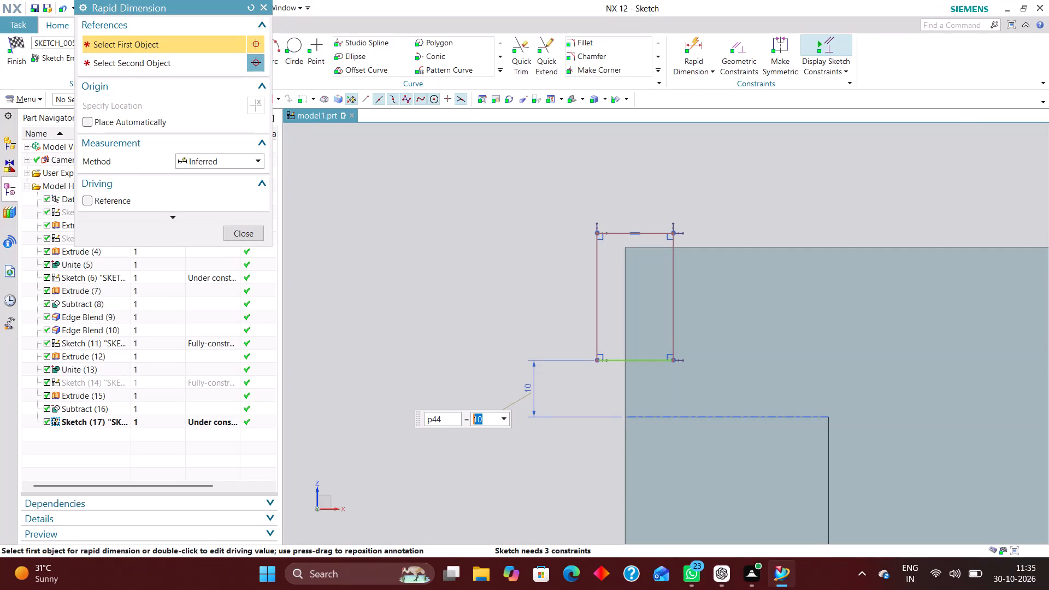
Finish the notch rectangle sketch at the upright wall's upper -X corner.
{"action": "scroll", "coordinate": [568, 213], "scroll_direction": "down", "scroll_amount": 3}
{"action": "scroll", "coordinate": [633, 323], "scroll_direction": "down", "scroll_amount": 3}
{"action": "scroll", "coordinate": [604, 284], "scroll_direction": "down", "scroll_amount": 2}
{"action": "scroll", "coordinate": [587, 319], "scroll_direction": "up", "scroll_amount": 3}
{"action": "scroll", "coordinate": [609, 280], "scroll_direction": "down", "scroll_amount": 2}
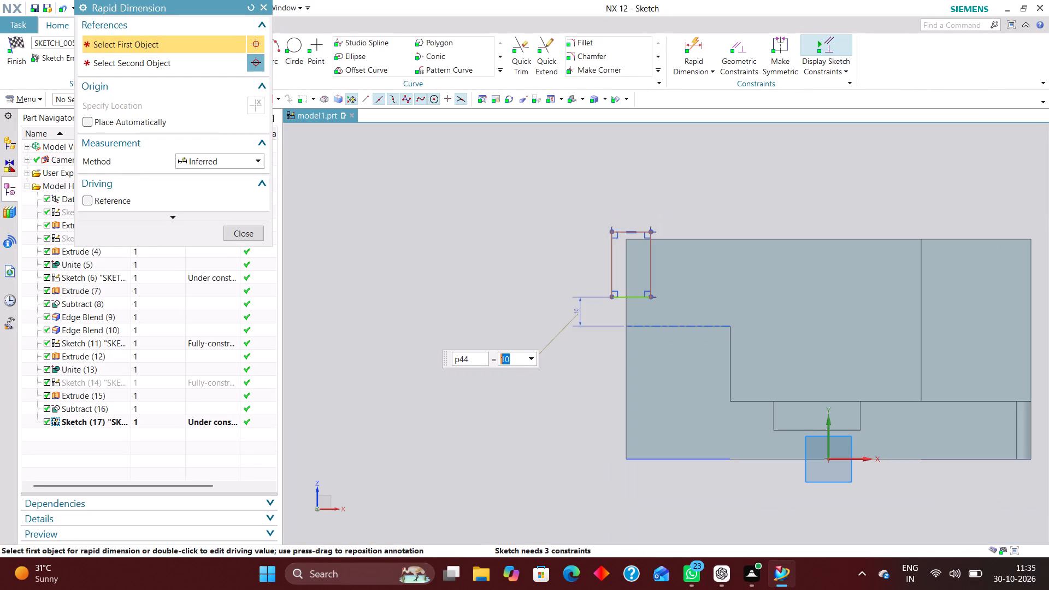
{"action": "left_click", "coordinate": [242, 232]}
{"action": "left_click", "coordinate": [15, 40]}
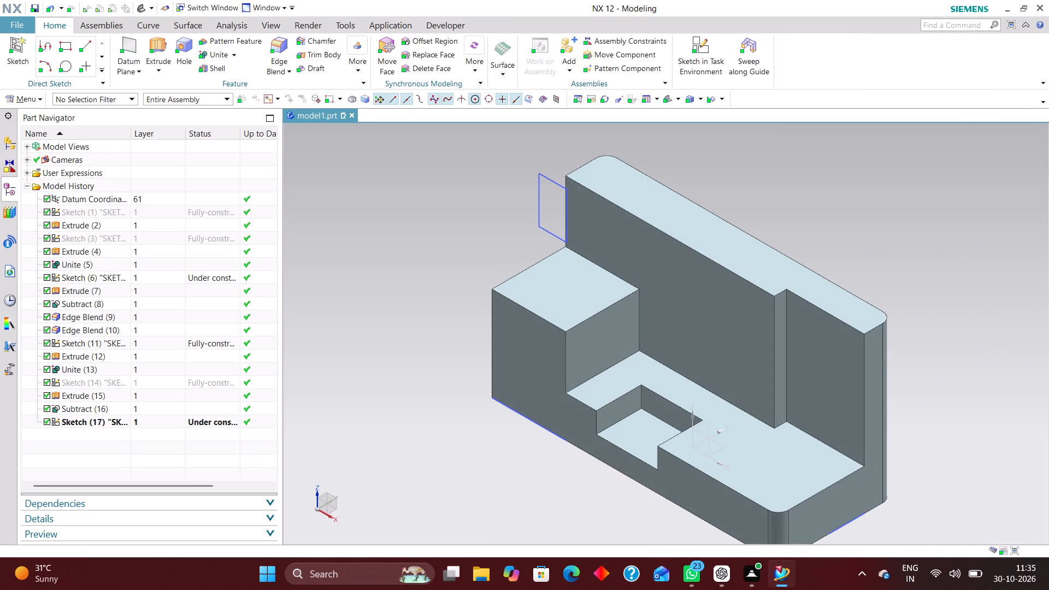
Edit the base plate's rectangle sketch with rollback, set its horizontal length to 145 mm, and finish the sketch.
{"action": "scroll", "coordinate": [596, 354], "scroll_direction": "down", "scroll_amount": 1}
{"action": "scroll", "coordinate": [544, 327], "scroll_direction": "up", "scroll_amount": 2}
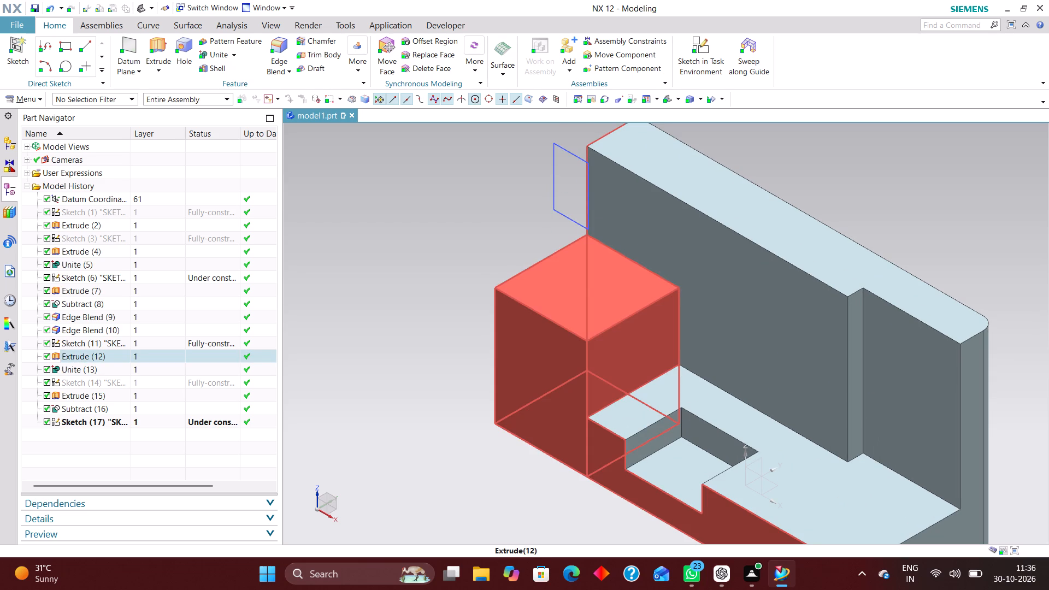
{"action": "scroll", "coordinate": [564, 311], "scroll_direction": "down", "scroll_amount": 3}
{"action": "scroll", "coordinate": [560, 338], "scroll_direction": "up", "scroll_amount": 1}
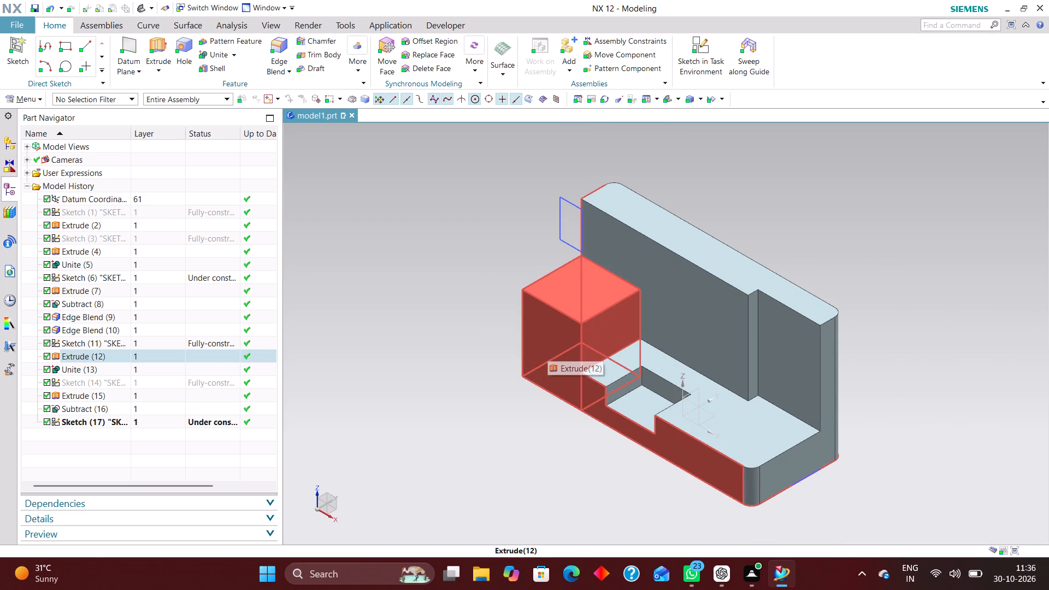
{"action": "left_click", "coordinate": [161, 207]}
{"action": "right_click", "coordinate": [161, 208]}
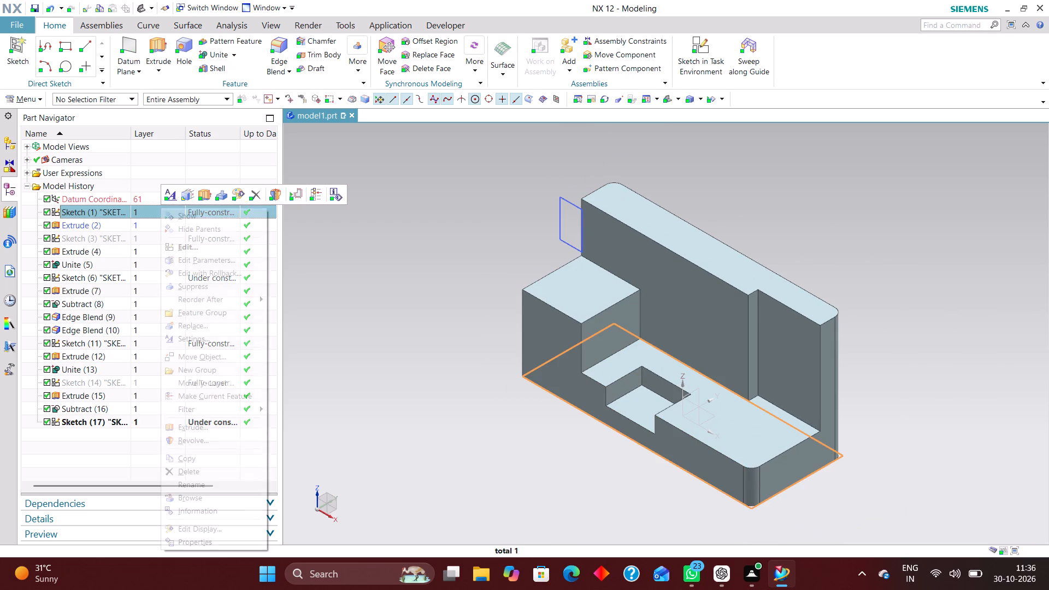
{"action": "left_click", "coordinate": [217, 275]}
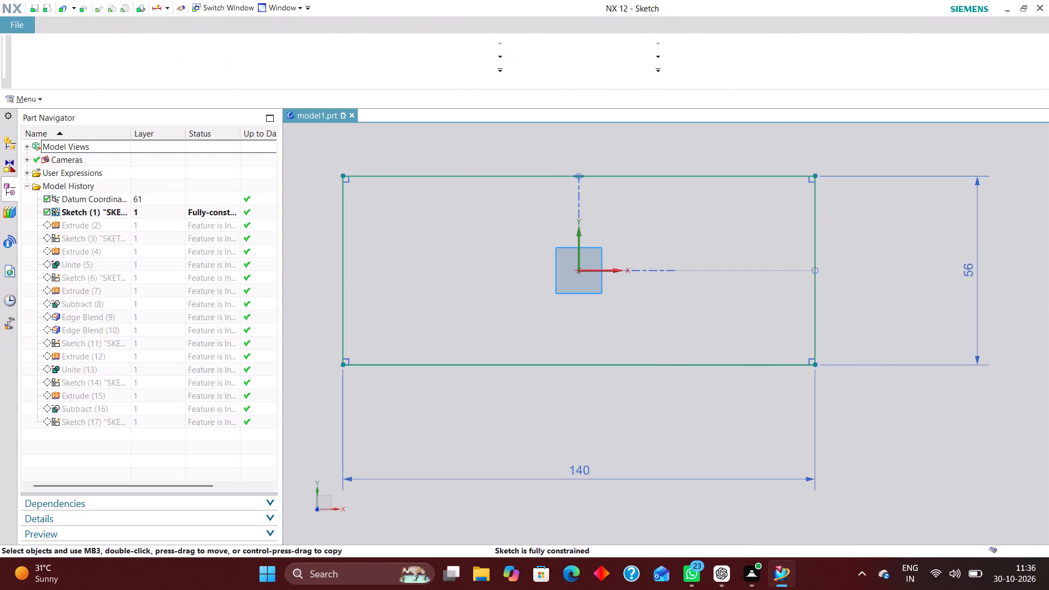
{"action": "left_click", "coordinate": [586, 470]}
{"action": "left_click", "coordinate": [663, 508]}
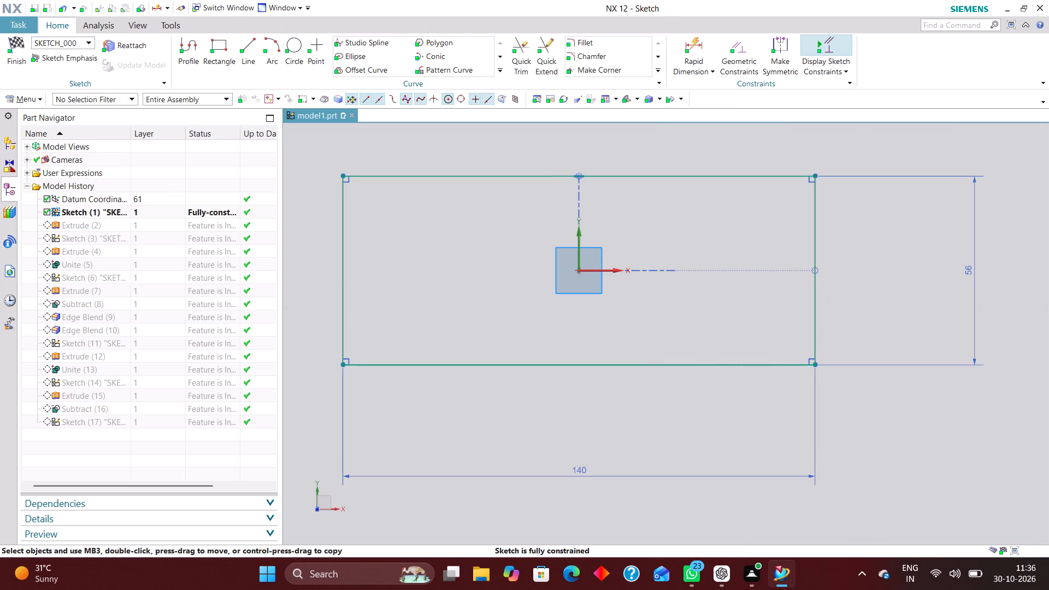
{"action": "double_click", "coordinate": [581, 474]}
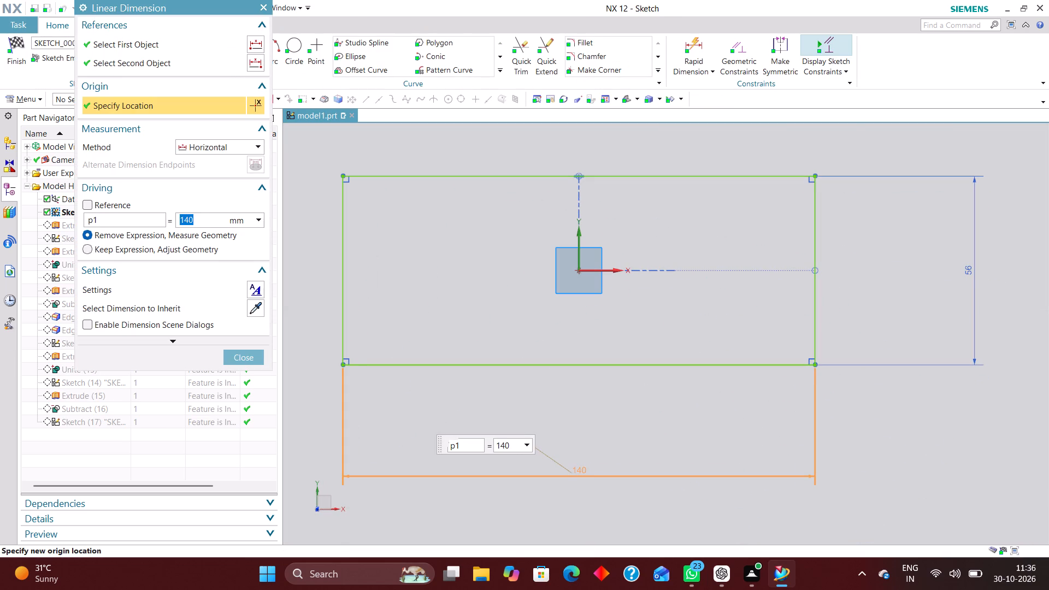
{"action": "left_click_drag", "start_coordinate": [510, 444], "coordinate": [474, 449]}
{"action": "key", "text": "1"}
{"action": "key", "text": "4"}
{"action": "key", "text": "5"}
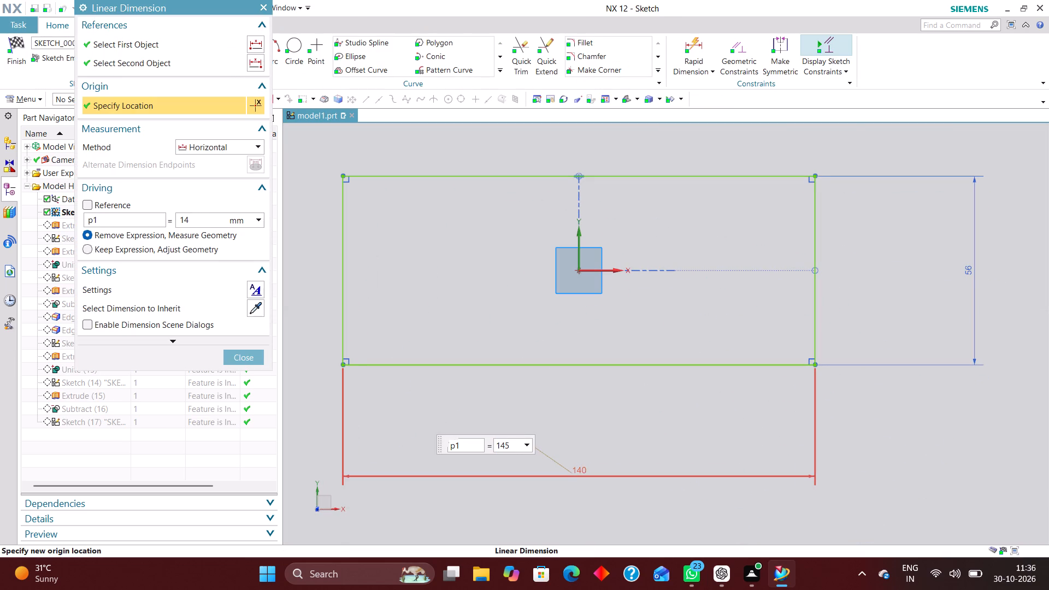
{"action": "key", "text": "Return"}
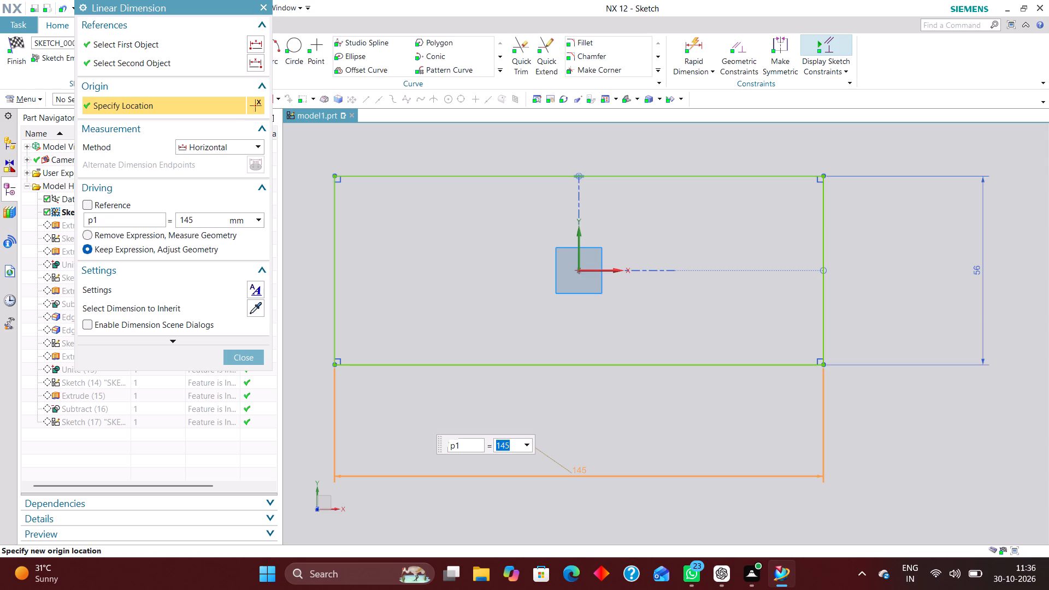
{"action": "left_click", "coordinate": [256, 356]}
{"action": "left_click", "coordinate": [12, 44]}
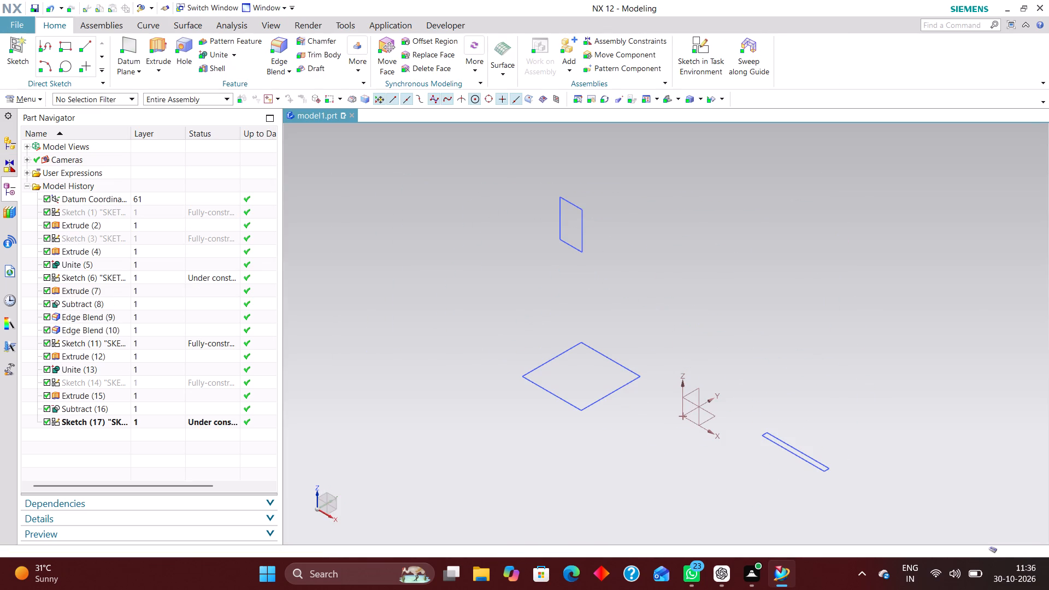
Inspect the model, then reopen the base plate's extrude with rollback to review its settings and accept them as they are.
{"action": "scroll", "coordinate": [829, 360], "scroll_direction": "up", "scroll_amount": 2}
{"action": "scroll", "coordinate": [794, 370], "scroll_direction": "down", "scroll_amount": 1}
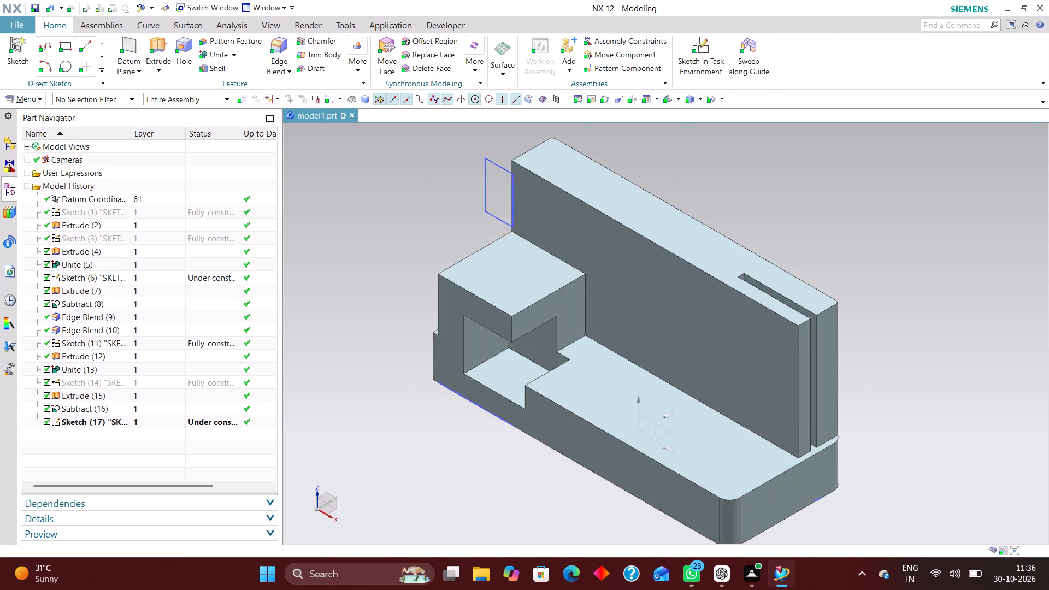
{"action": "scroll", "coordinate": [794, 370], "scroll_direction": "down", "scroll_amount": 1}
{"action": "middle_click_drag", "start_coordinate": [883, 320], "coordinate": [920, 291]}
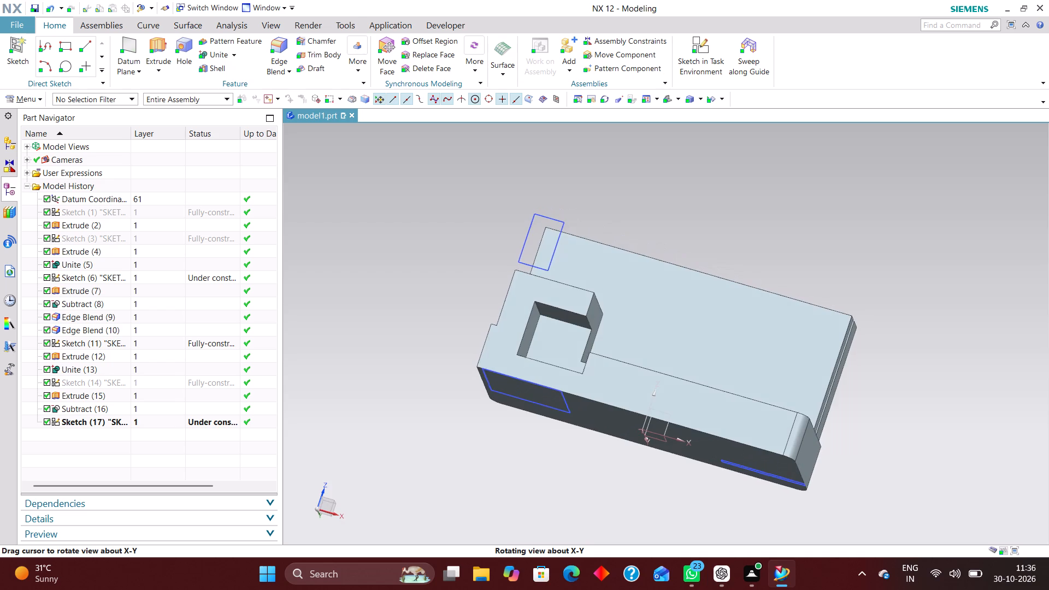
{"action": "middle_click_drag", "start_coordinate": [920, 291], "coordinate": [914, 286]}
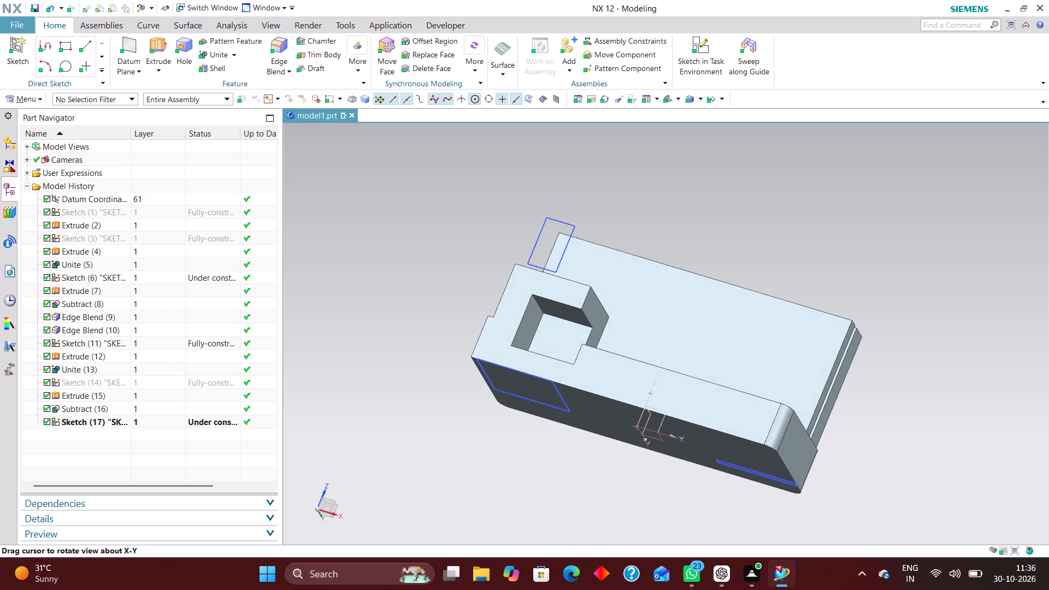
{"action": "left_click", "coordinate": [154, 233]}
{"action": "right_click", "coordinate": [149, 230]}
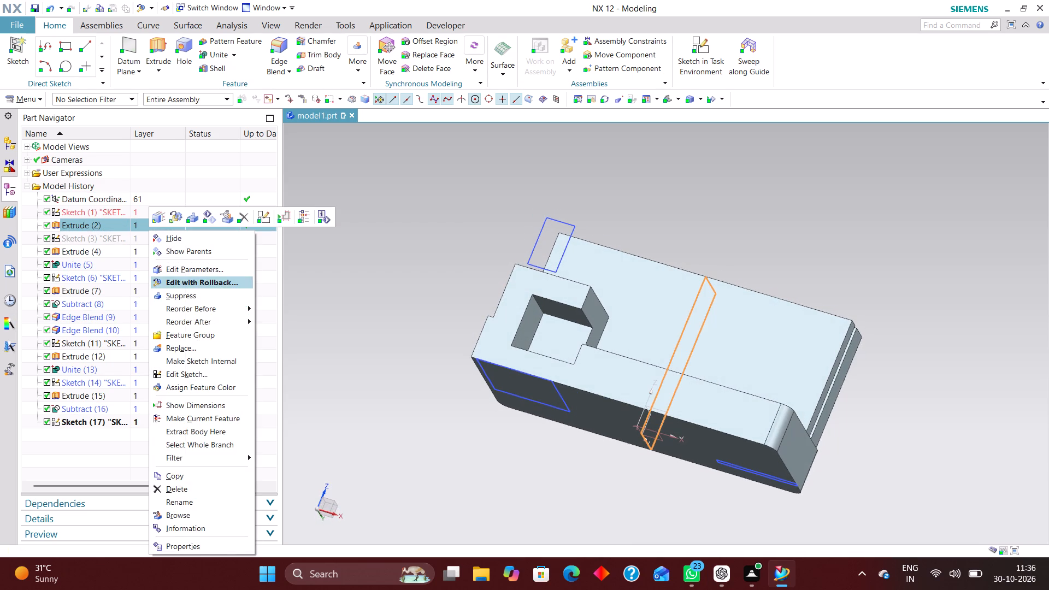
{"action": "left_click", "coordinate": [177, 281]}
{"action": "middle_click_drag", "start_coordinate": [674, 301], "coordinate": [673, 332]}
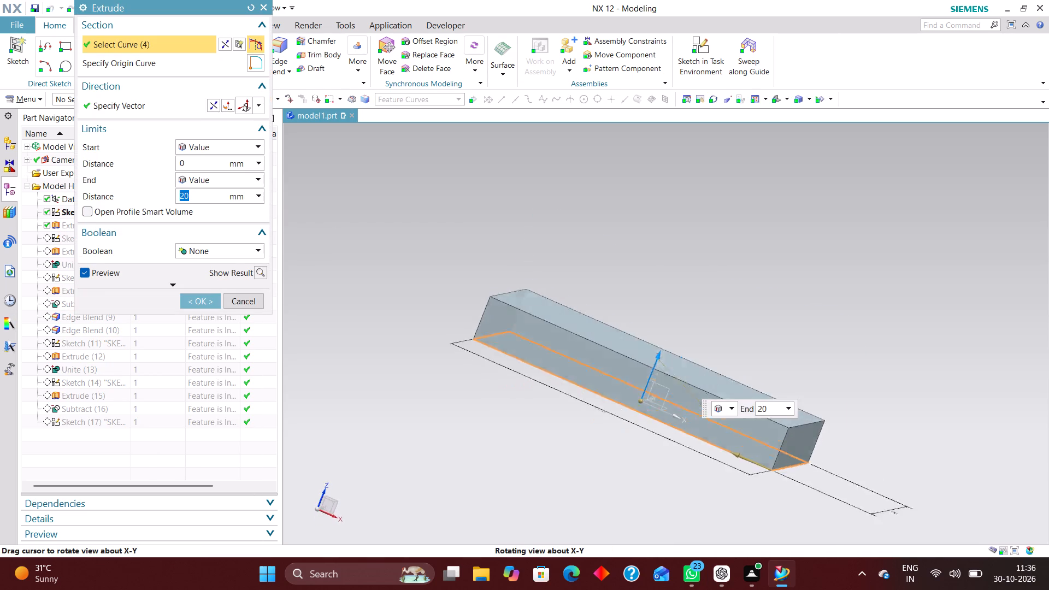
{"action": "middle_click_drag", "start_coordinate": [673, 332], "coordinate": [648, 334]}
{"action": "left_click", "coordinate": [218, 303]}
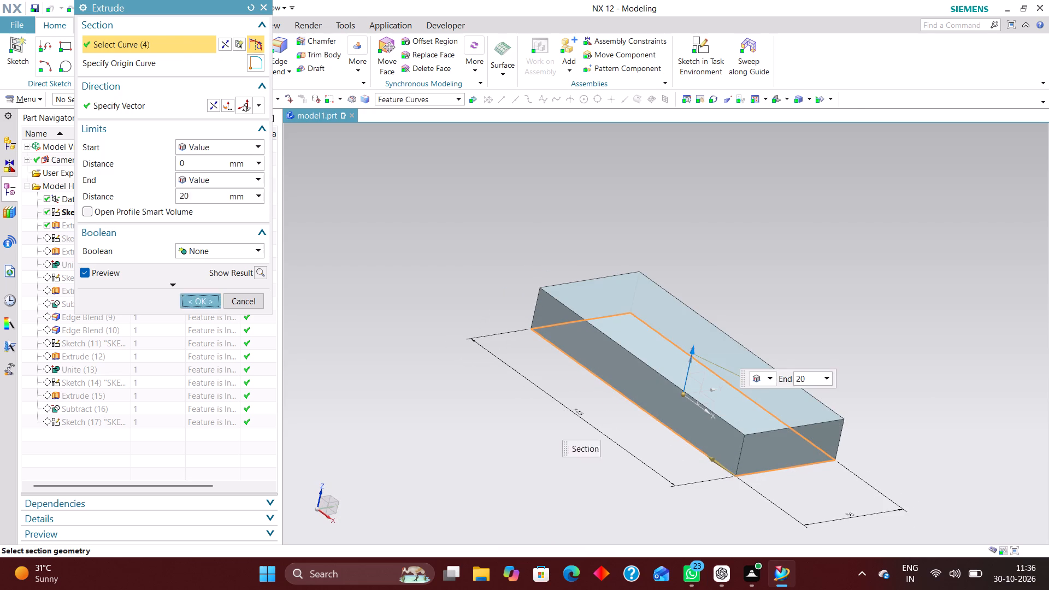
Examine the wall slot, end block and pocket sketches in turn, checking their positions against the base and wall from several sides.
{"action": "middle_click_drag", "start_coordinate": [475, 335], "coordinate": [496, 337]}
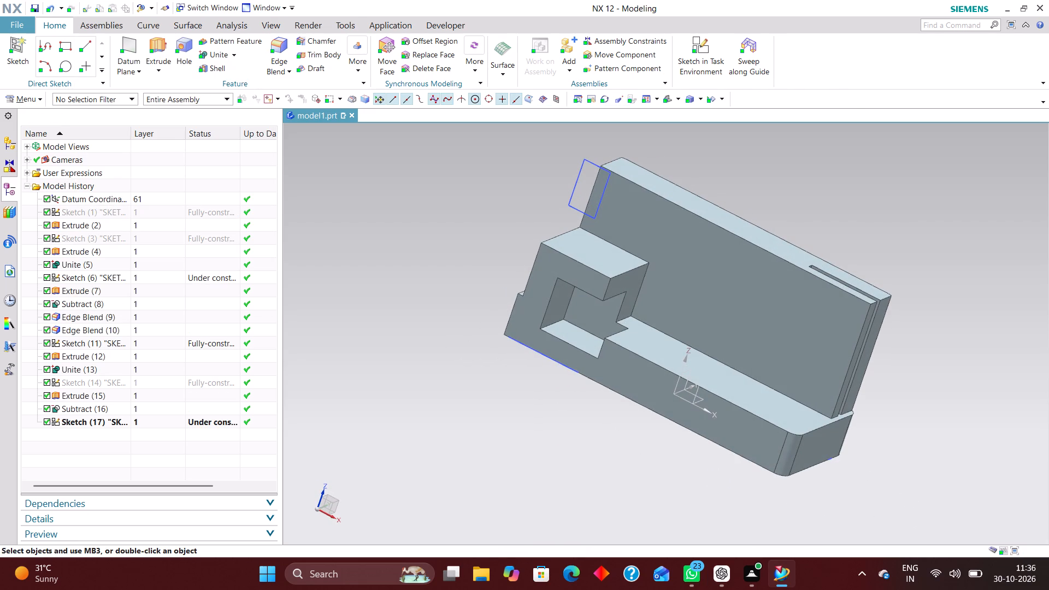
{"action": "left_click", "coordinate": [152, 276]}
{"action": "right_click", "coordinate": [156, 273]}
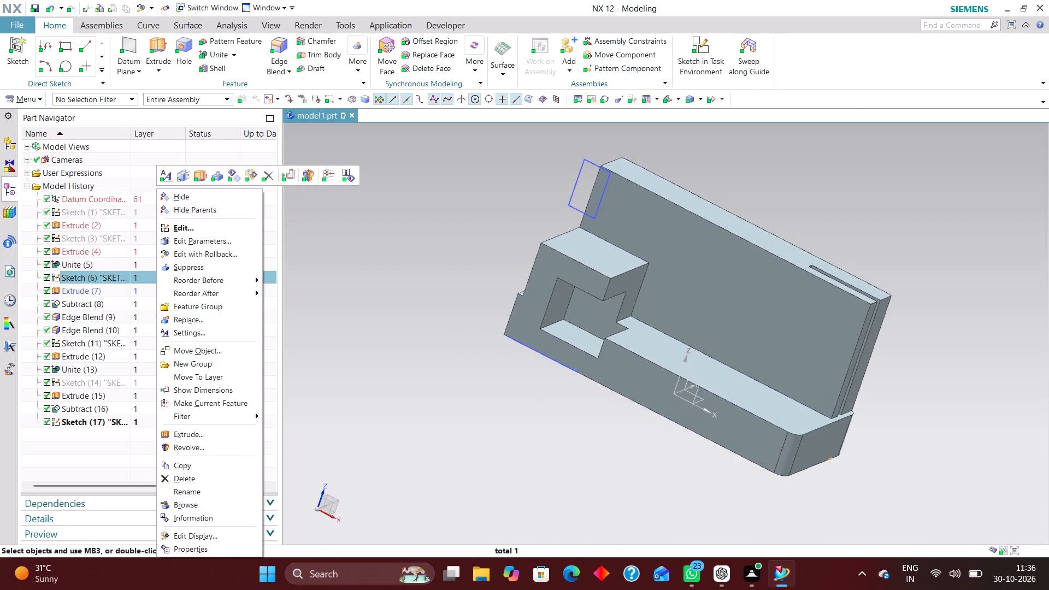
{"action": "scroll", "coordinate": [746, 398], "scroll_direction": "up", "scroll_amount": 1}
{"action": "middle_click_drag", "start_coordinate": [885, 388], "coordinate": [877, 392]}
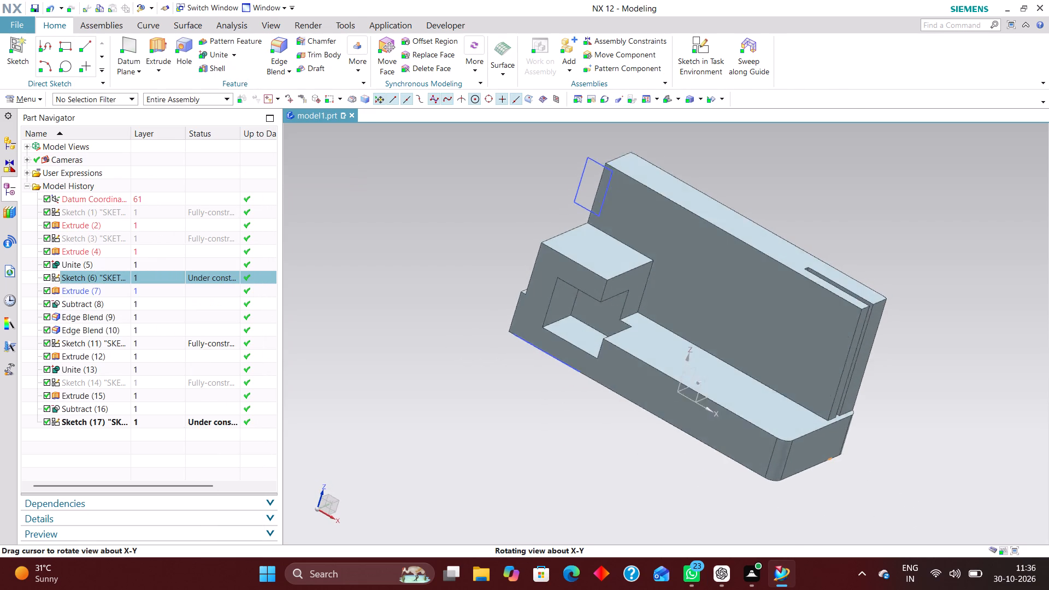
{"action": "middle_click_drag", "start_coordinate": [877, 392], "coordinate": [907, 370]}
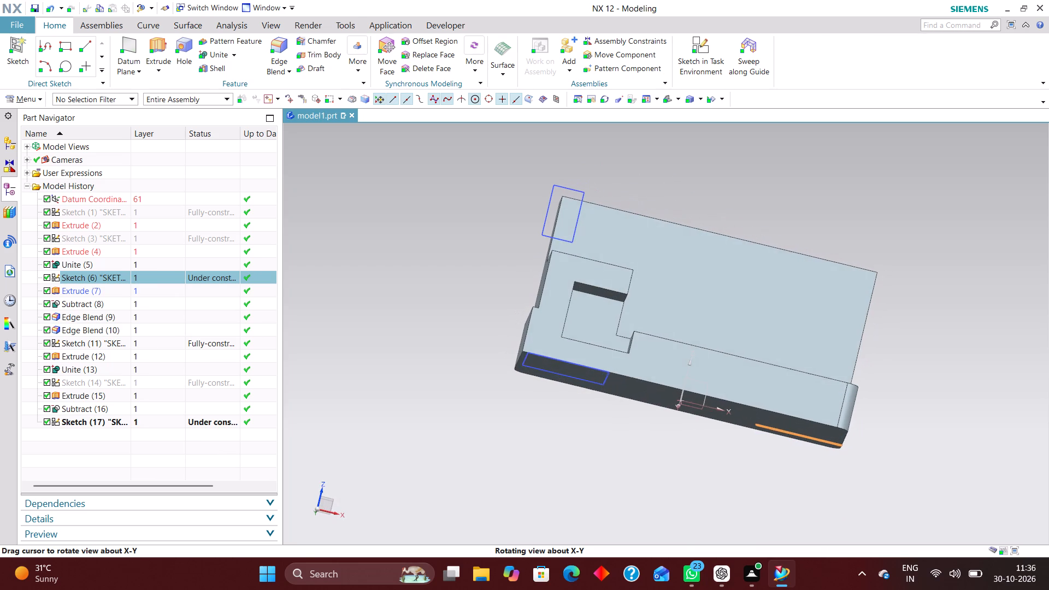
{"action": "middle_click_drag", "start_coordinate": [907, 370], "coordinate": [907, 373]}
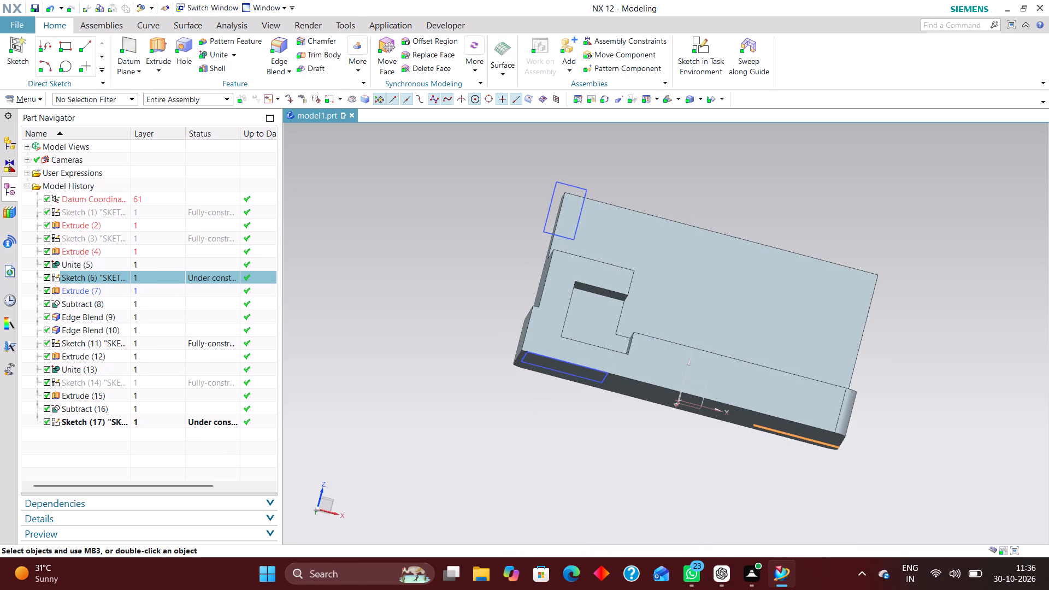
{"action": "left_click", "coordinate": [158, 275]}
{"action": "right_click", "coordinate": [157, 275]}
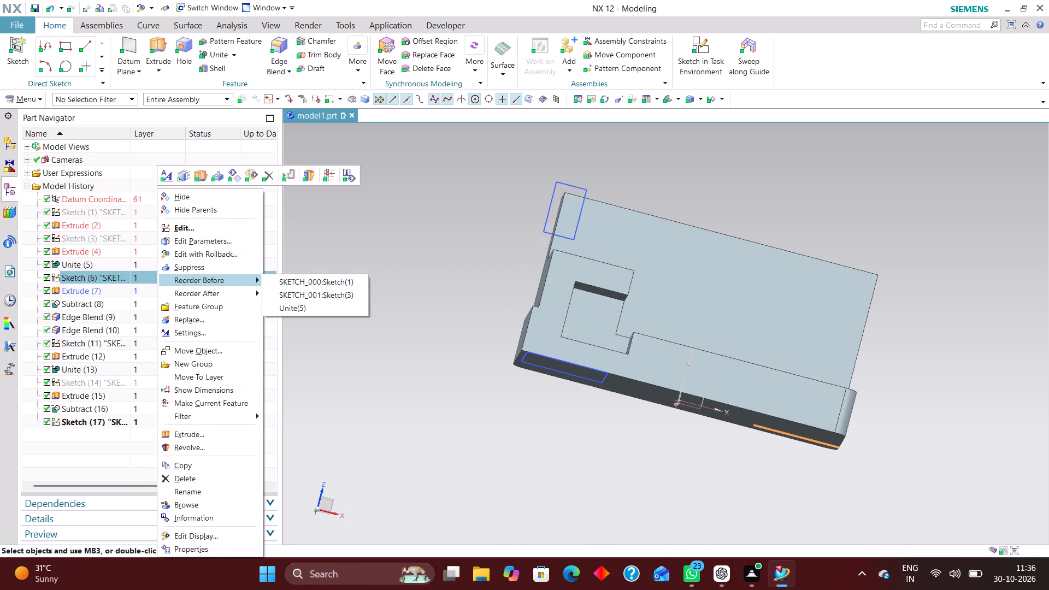
{"action": "left_click", "coordinate": [144, 280]}
{"action": "left_click", "coordinate": [143, 344]}
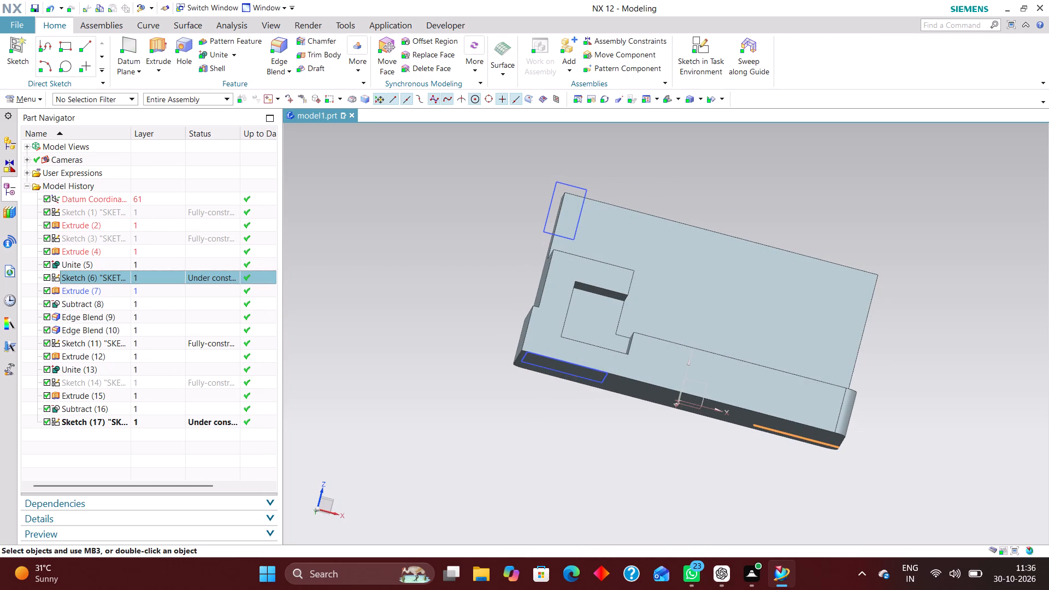
{"action": "middle_click_drag", "start_coordinate": [463, 318], "coordinate": [458, 339]}
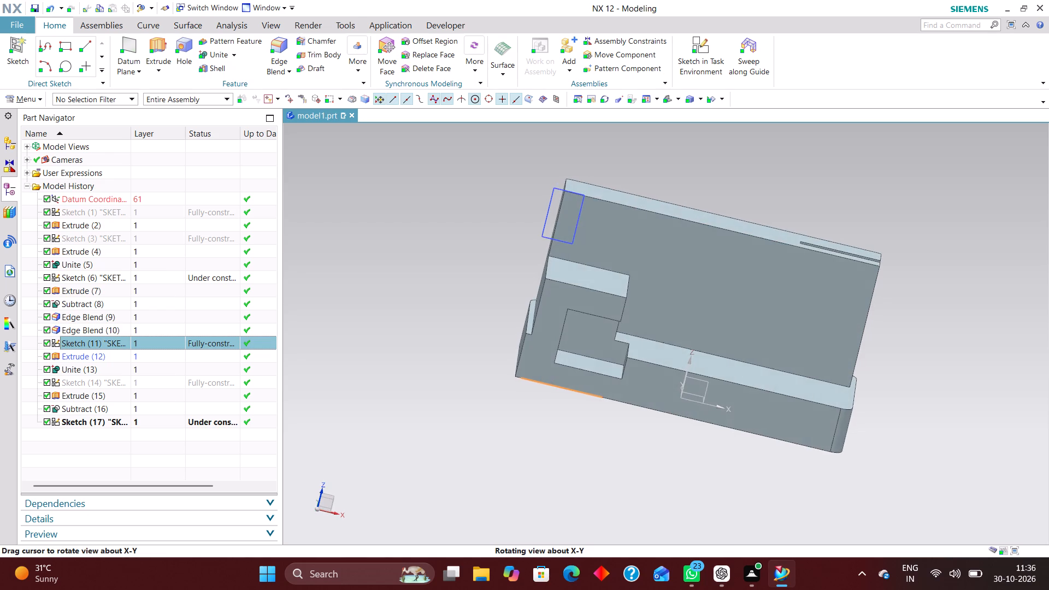
{"action": "middle_click_drag", "start_coordinate": [458, 339], "coordinate": [472, 303]}
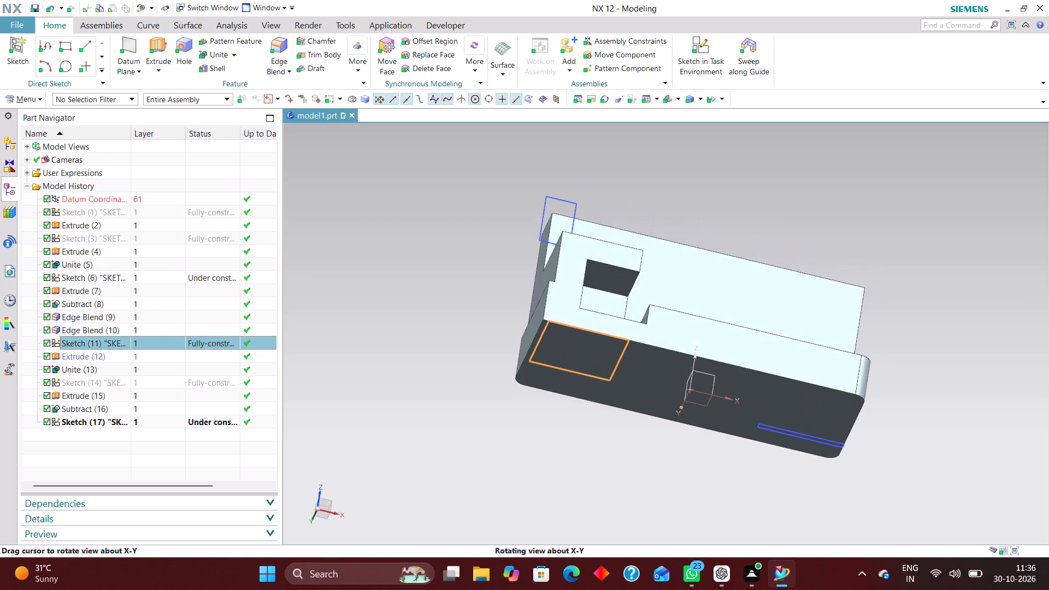
{"action": "middle_click_drag", "start_coordinate": [472, 303], "coordinate": [465, 308]}
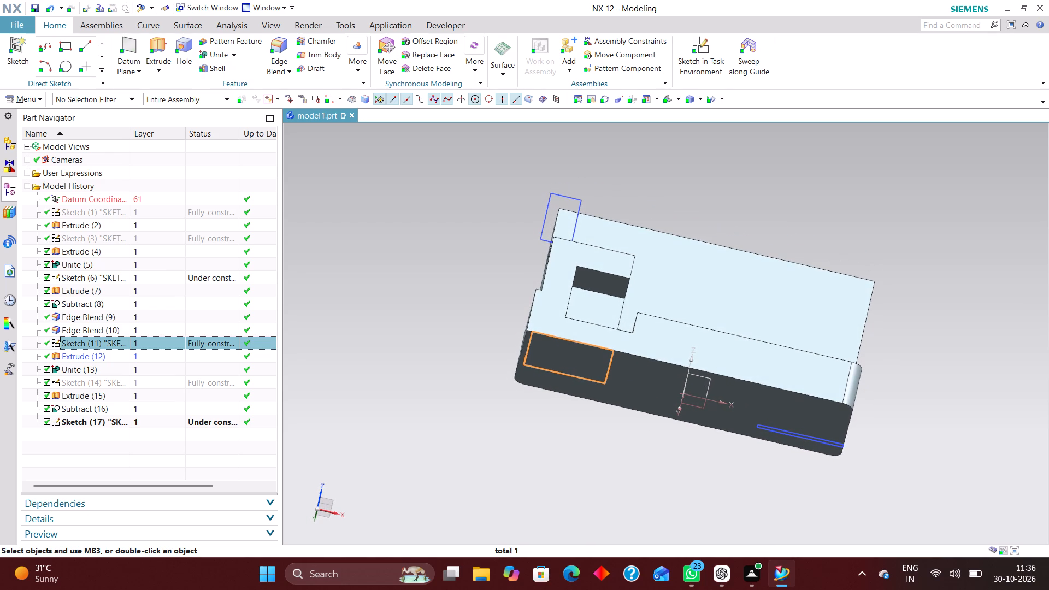
{"action": "left_click", "coordinate": [136, 376]}
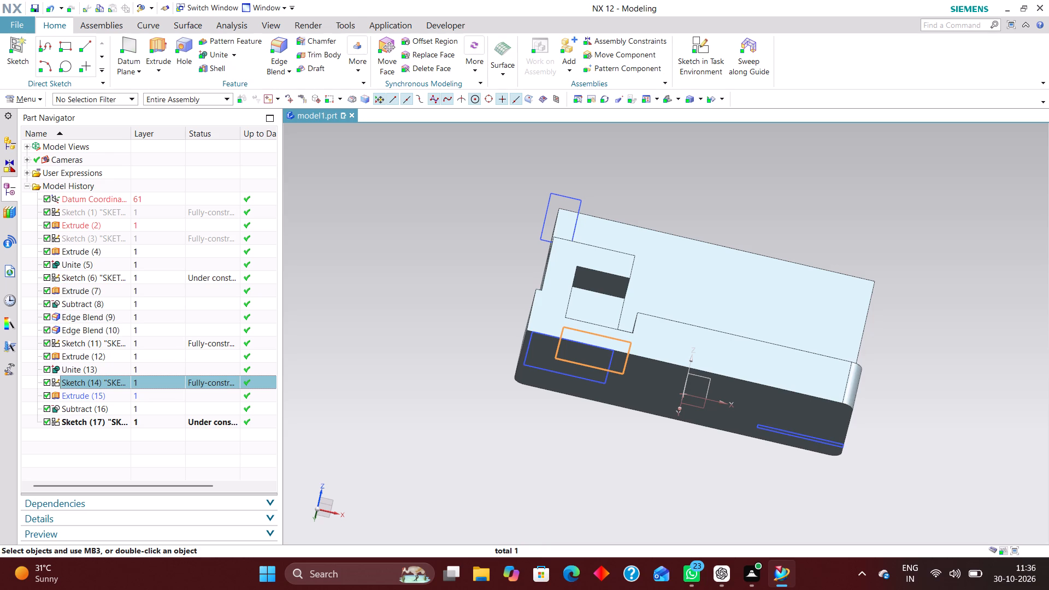
{"action": "left_click", "coordinate": [176, 278]}
{"action": "middle_click_drag", "start_coordinate": [887, 398], "coordinate": [879, 420]}
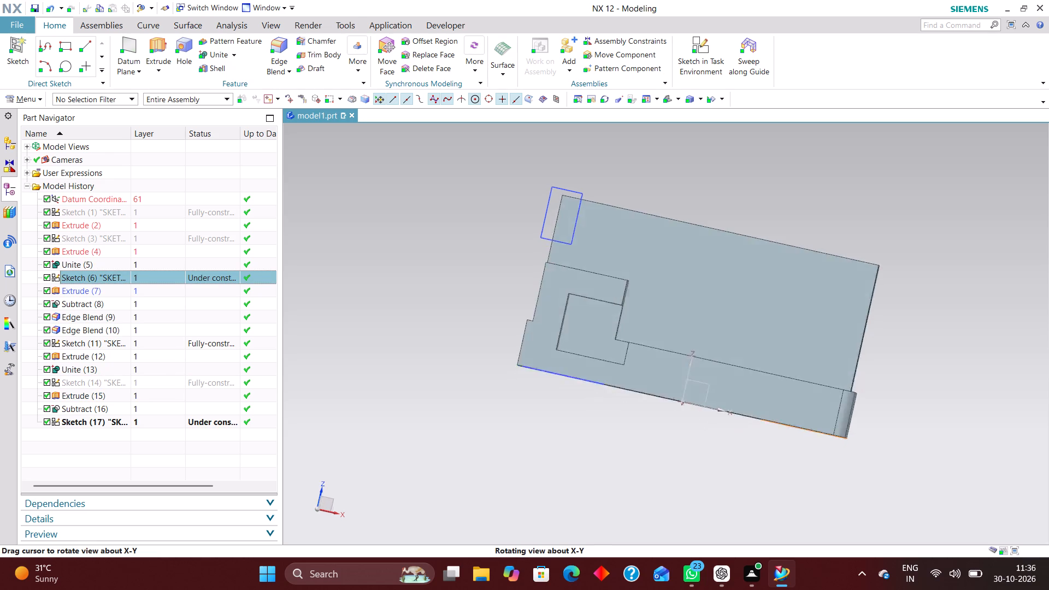
{"action": "middle_click_drag", "start_coordinate": [879, 420], "coordinate": [823, 433]}
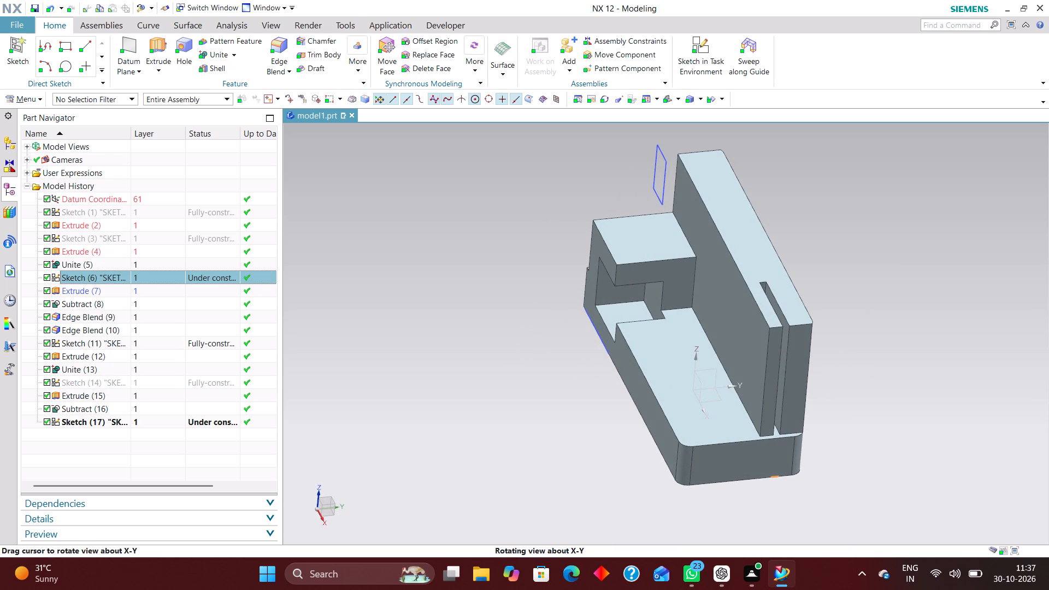
{"action": "middle_click_drag", "start_coordinate": [823, 433], "coordinate": [824, 416]}
{"action": "right_click_drag", "start_coordinate": [883, 397], "coordinate": [665, 396]}
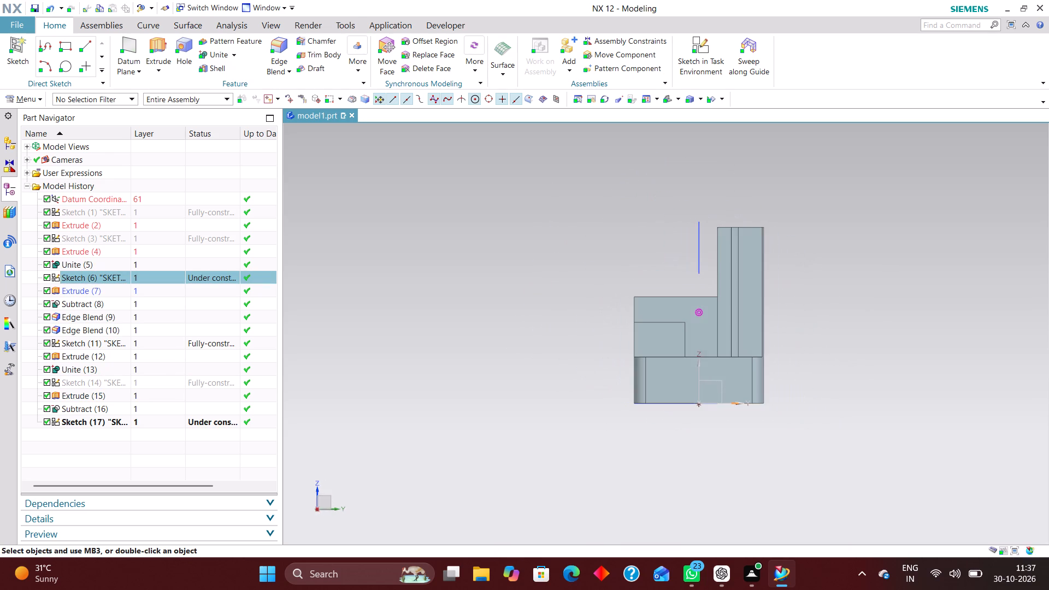
{"action": "scroll", "coordinate": [741, 355], "scroll_direction": "up", "scroll_amount": 7}
{"action": "scroll", "coordinate": [729, 341], "scroll_direction": "down", "scroll_amount": 7}
{"action": "middle_click_drag", "start_coordinate": [715, 368], "coordinate": [761, 374]}
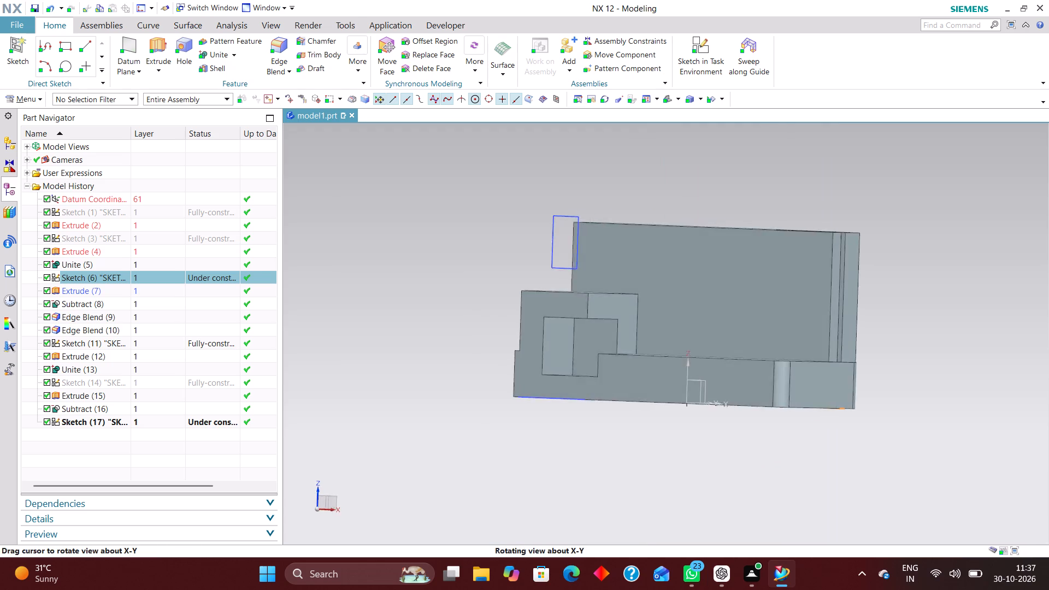
{"action": "middle_click_drag", "start_coordinate": [761, 374], "coordinate": [764, 380]}
{"action": "scroll", "coordinate": [736, 241], "scroll_direction": "up", "scroll_amount": 3}
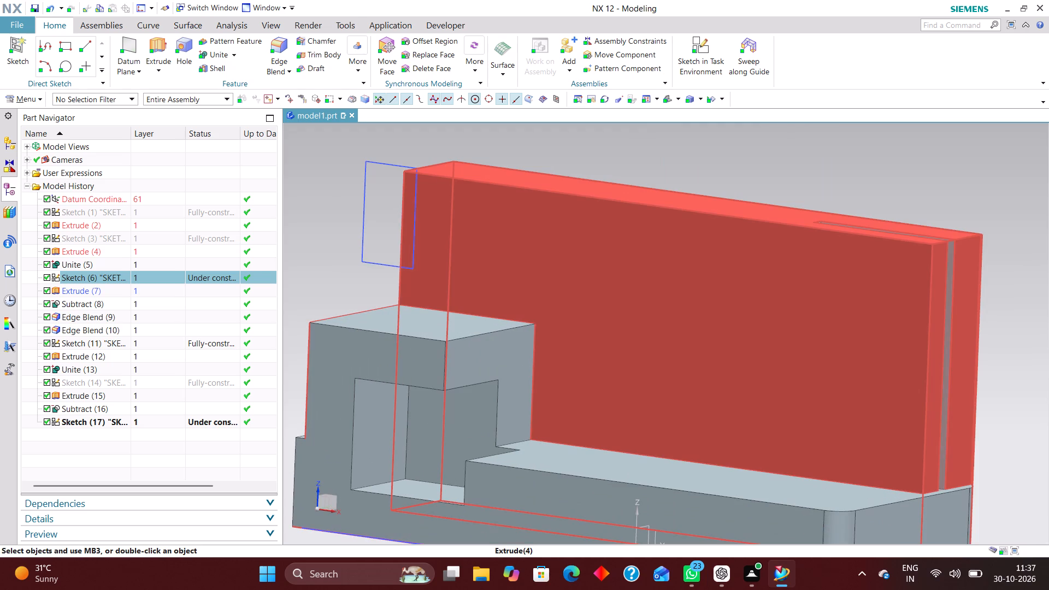
{"action": "scroll", "coordinate": [718, 334], "scroll_direction": "down", "scroll_amount": 3}
{"action": "middle_click_drag", "start_coordinate": [712, 333], "coordinate": [713, 377]}
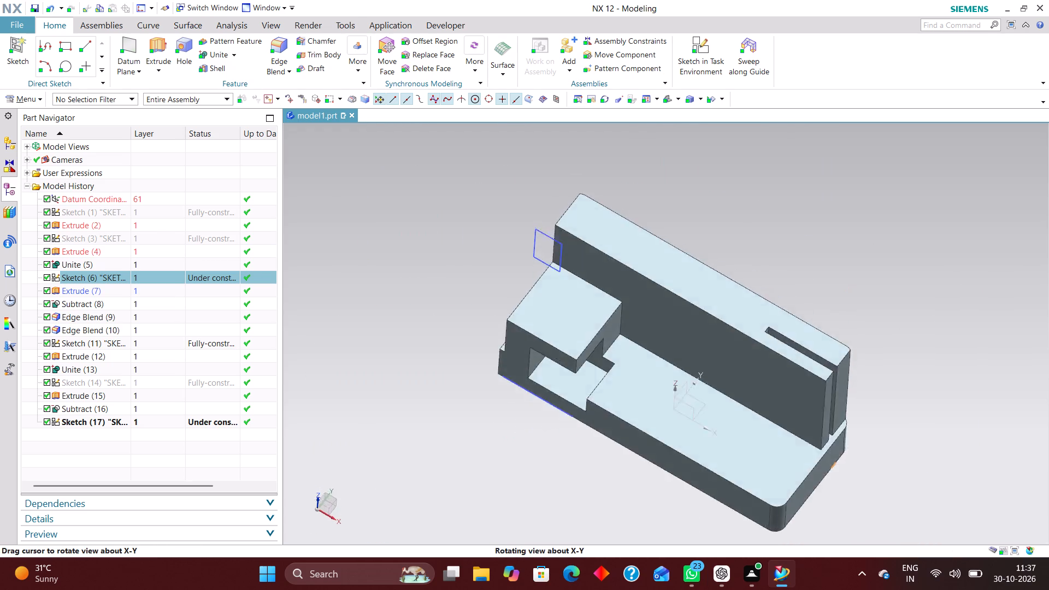
Inspect the bracket from several sides, then reopen the upright wall's profile sketch with rollback, review its dimensions and close it as it is.
{"action": "middle_click_drag", "start_coordinate": [713, 377], "coordinate": [751, 383]}
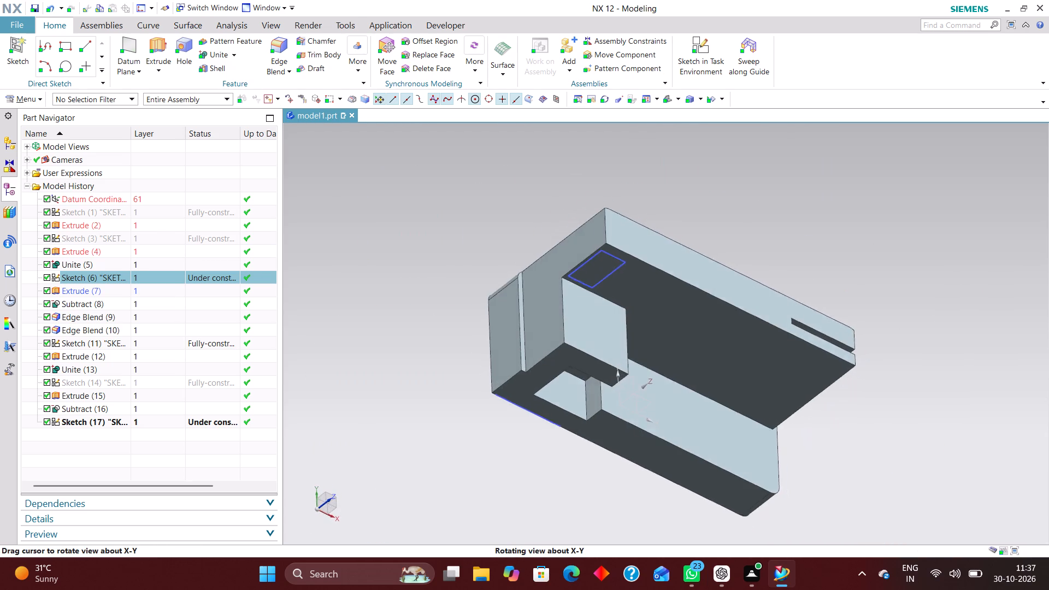
{"action": "middle_click_drag", "start_coordinate": [751, 383], "coordinate": [729, 371]}
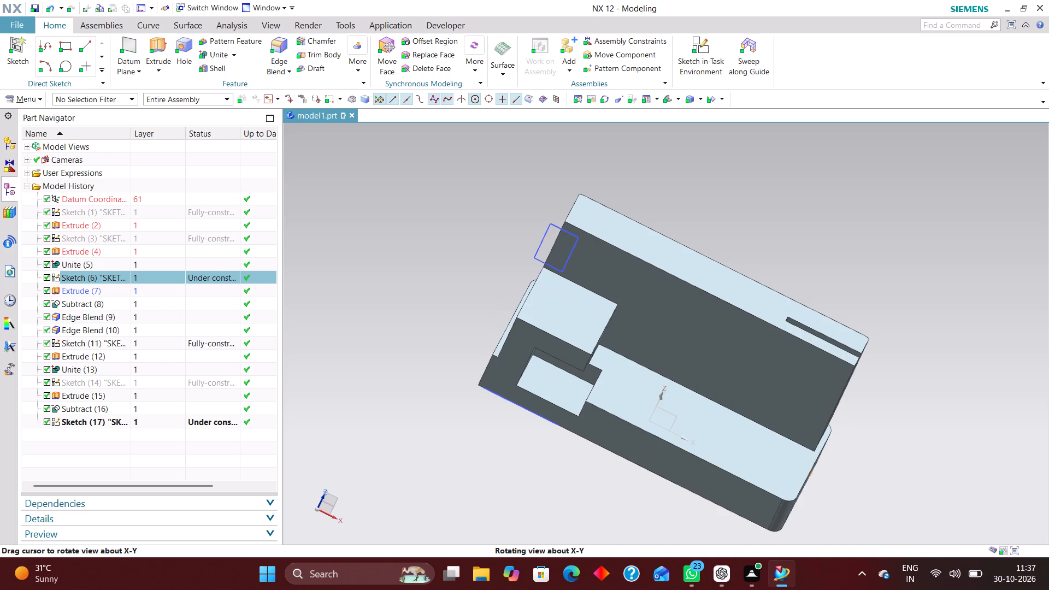
{"action": "middle_click_drag", "start_coordinate": [729, 371], "coordinate": [711, 358]}
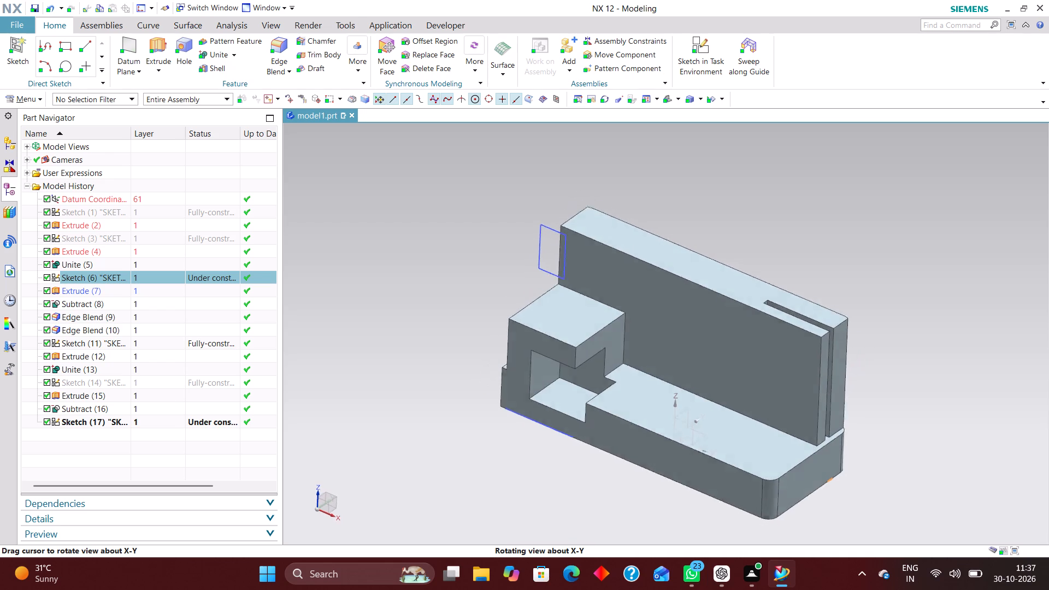
{"action": "middle_click_drag", "start_coordinate": [711, 358], "coordinate": [711, 355]}
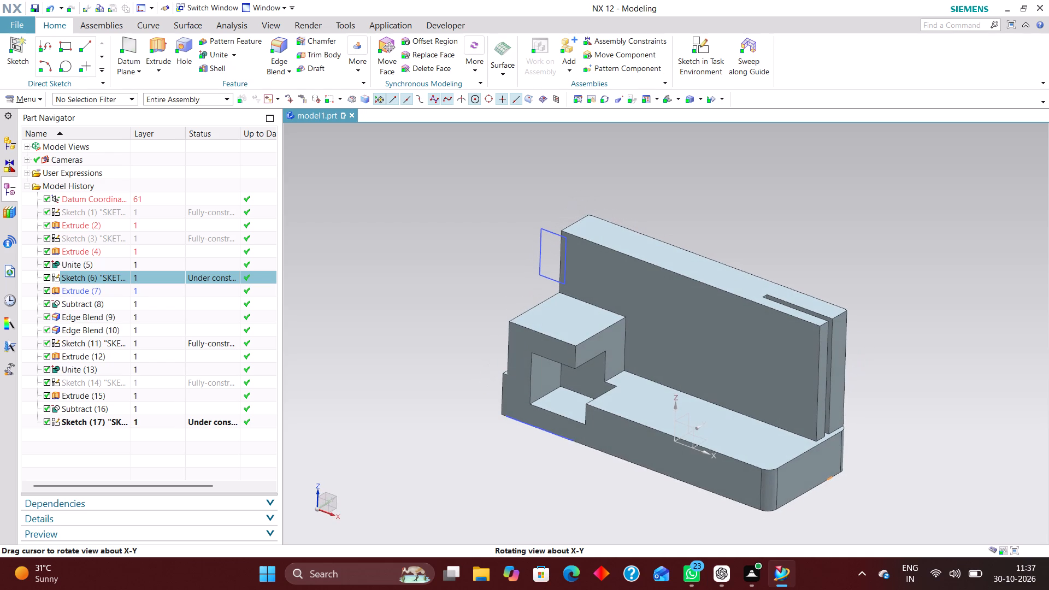
{"action": "middle_click_drag", "start_coordinate": [711, 355], "coordinate": [701, 341]}
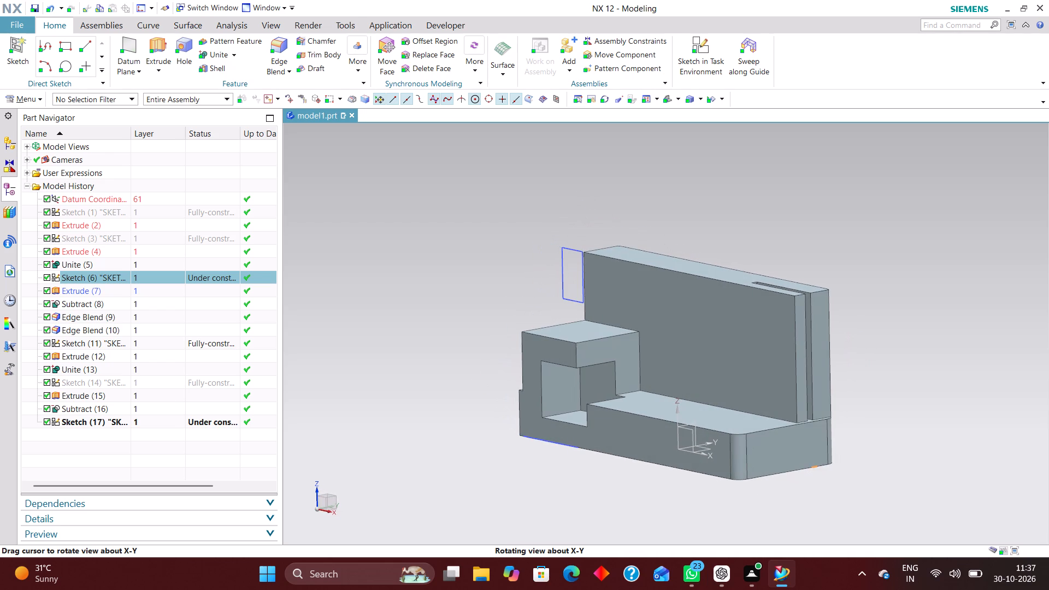
{"action": "middle_click_drag", "start_coordinate": [701, 341], "coordinate": [683, 345]}
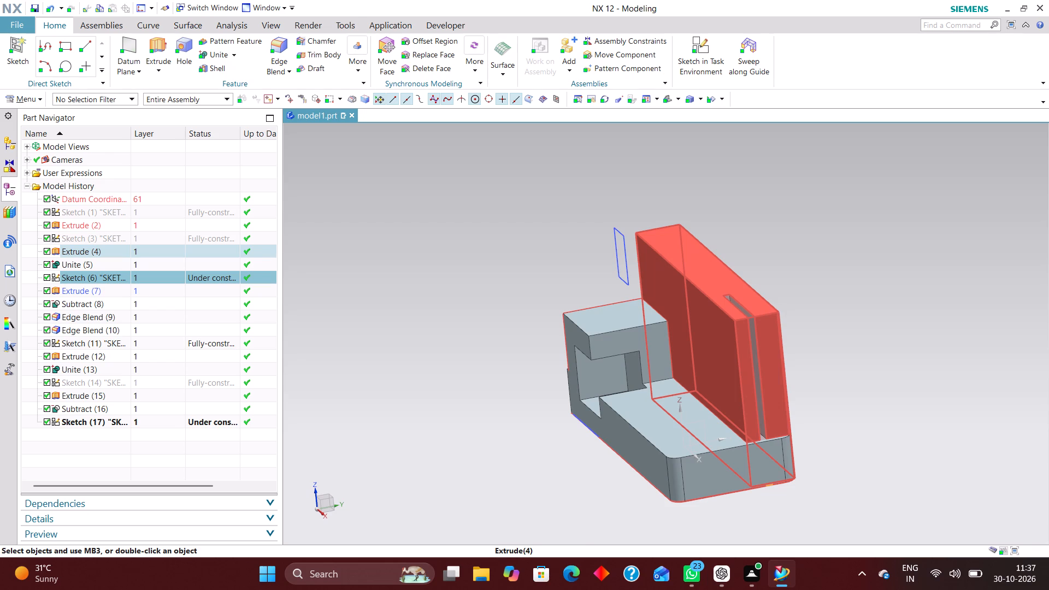
{"action": "left_click", "coordinate": [165, 238]}
{"action": "right_click", "coordinate": [162, 232]}
{"action": "left_click", "coordinate": [199, 272]}
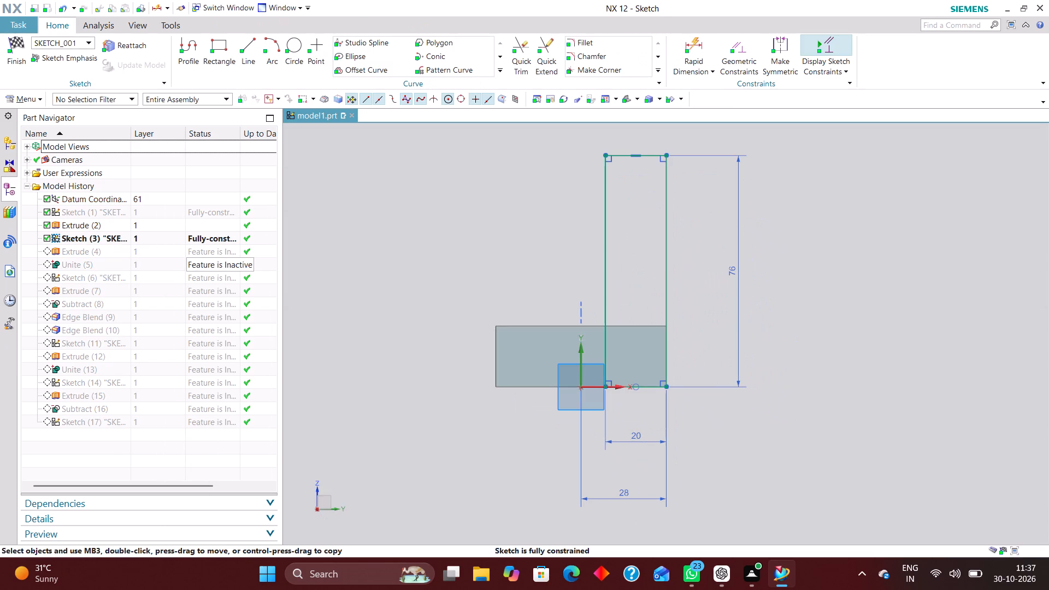
{"action": "left_click", "coordinate": [15, 40]}
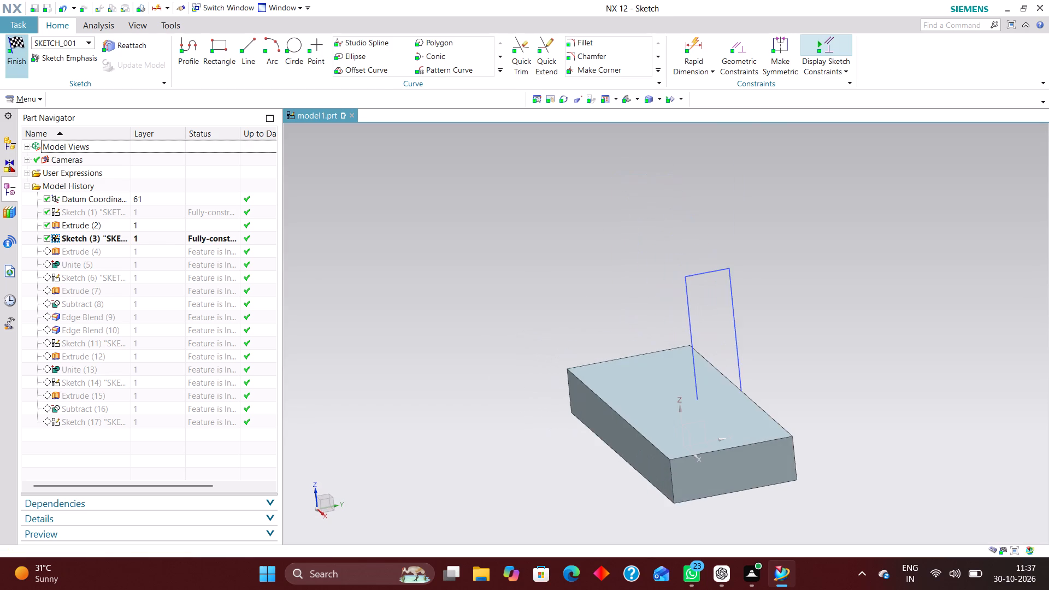
Edit the wall slot sketch with rollback, delete the redundant upper 38 mm horizontal dimension, and finish the sketch.
{"action": "left_click", "coordinate": [169, 279]}
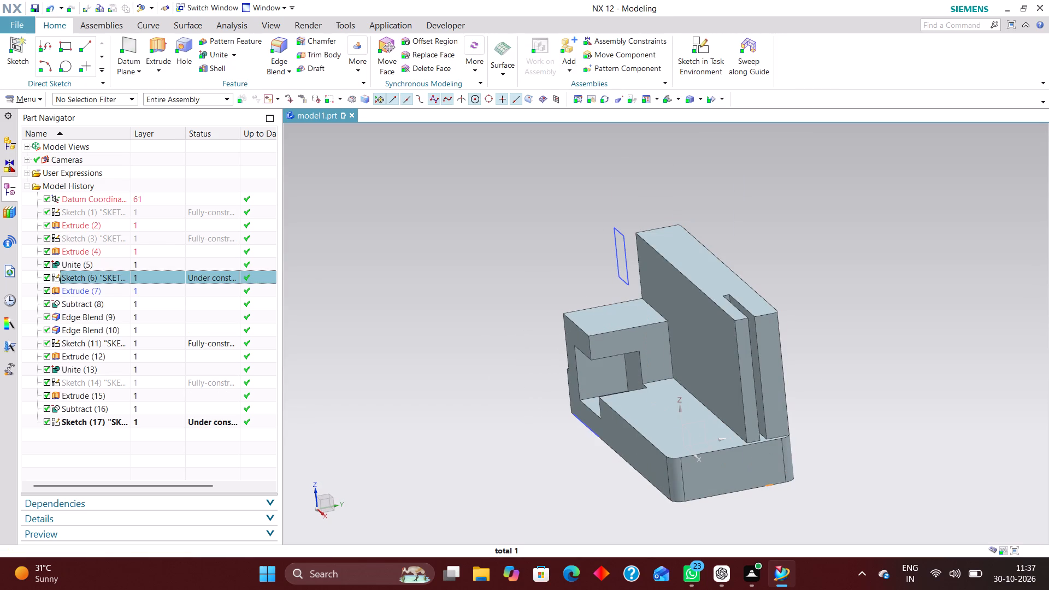
{"action": "right_click", "coordinate": [167, 275]}
{"action": "left_click", "coordinate": [235, 252]}
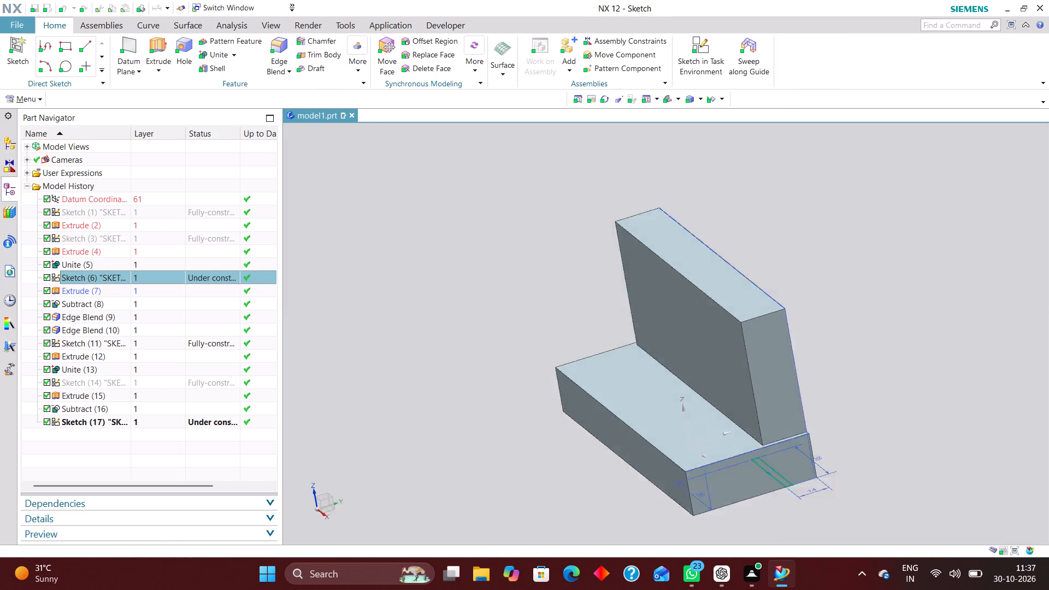
{"action": "scroll", "coordinate": [822, 330], "scroll_direction": "down", "scroll_amount": 1}
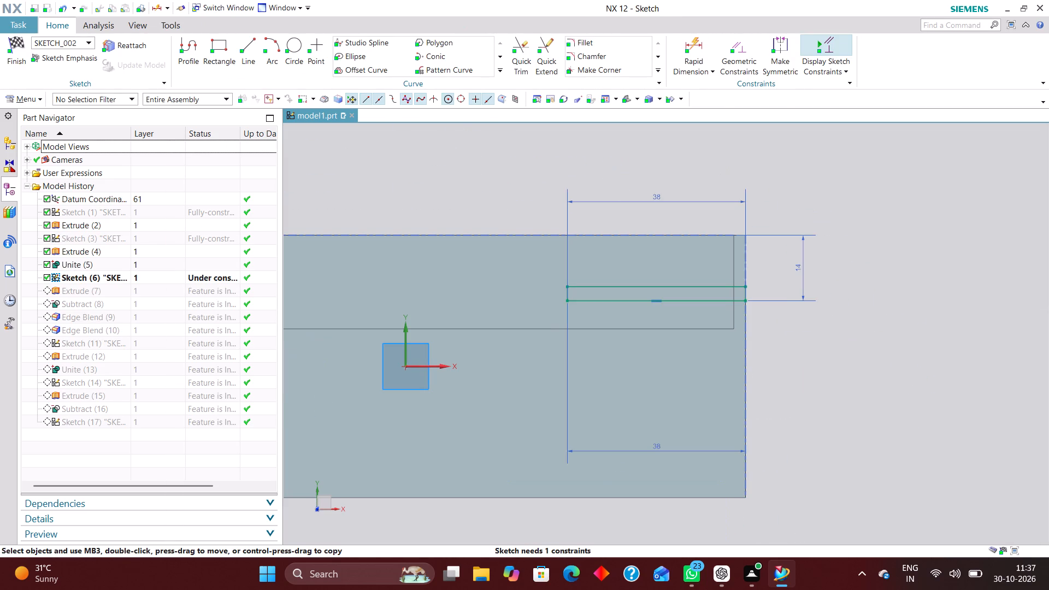
{"action": "scroll", "coordinate": [674, 322], "scroll_direction": "up", "scroll_amount": 3}
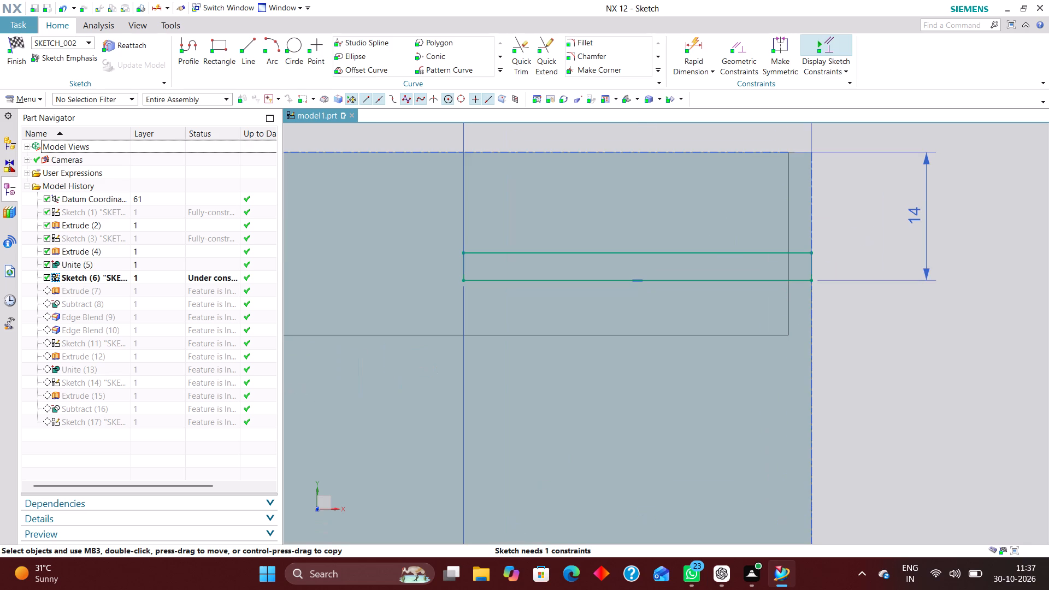
{"action": "scroll", "coordinate": [835, 303], "scroll_direction": "down", "scroll_amount": 6}
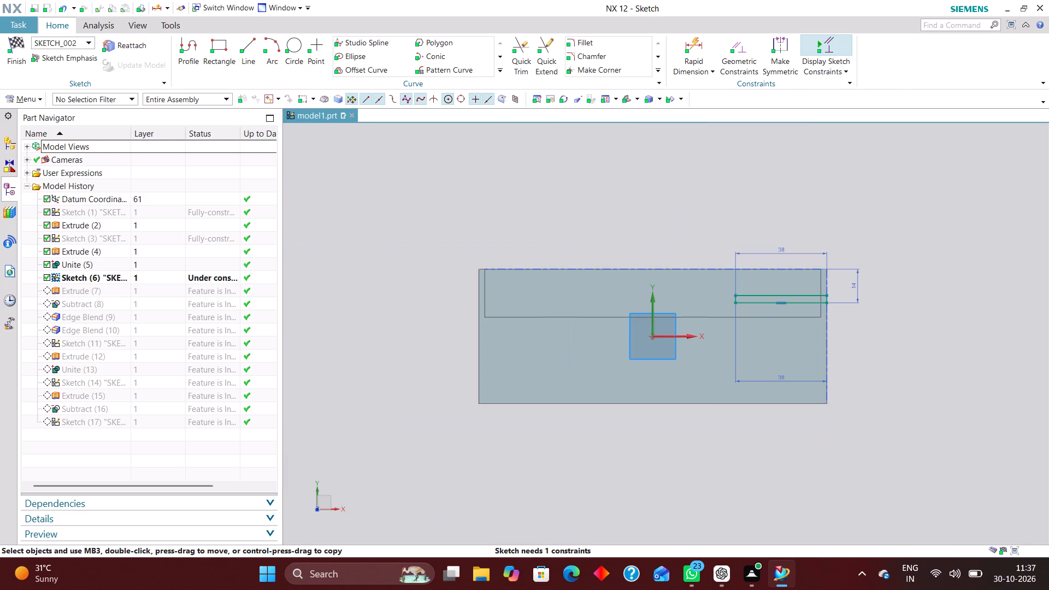
{"action": "scroll", "coordinate": [516, 264], "scroll_direction": "up", "scroll_amount": 2}
{"action": "scroll", "coordinate": [483, 235], "scroll_direction": "down", "scroll_amount": 1}
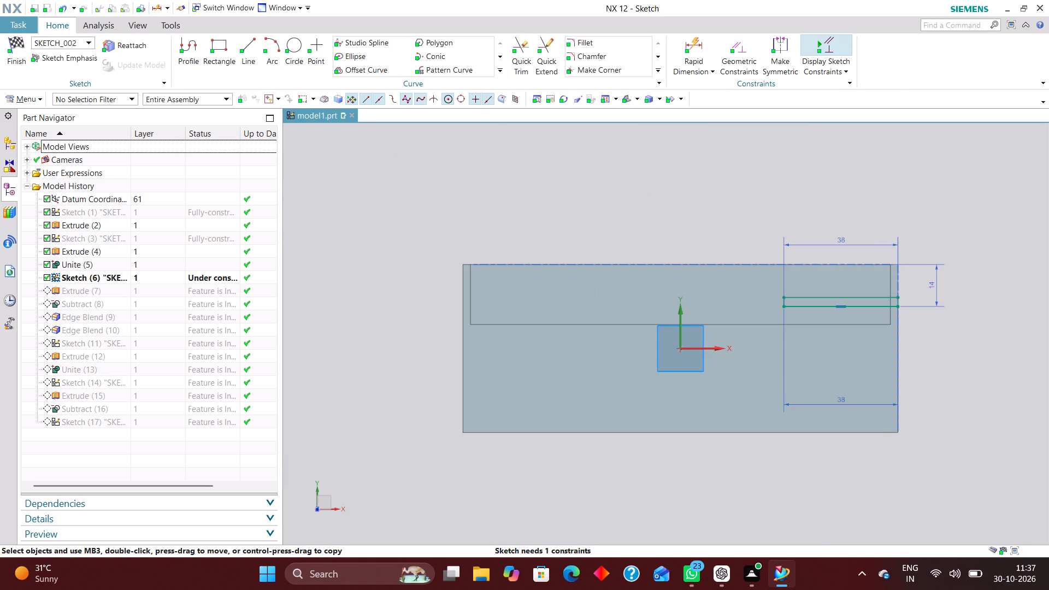
{"action": "scroll", "coordinate": [868, 257], "scroll_direction": "up", "scroll_amount": 2}
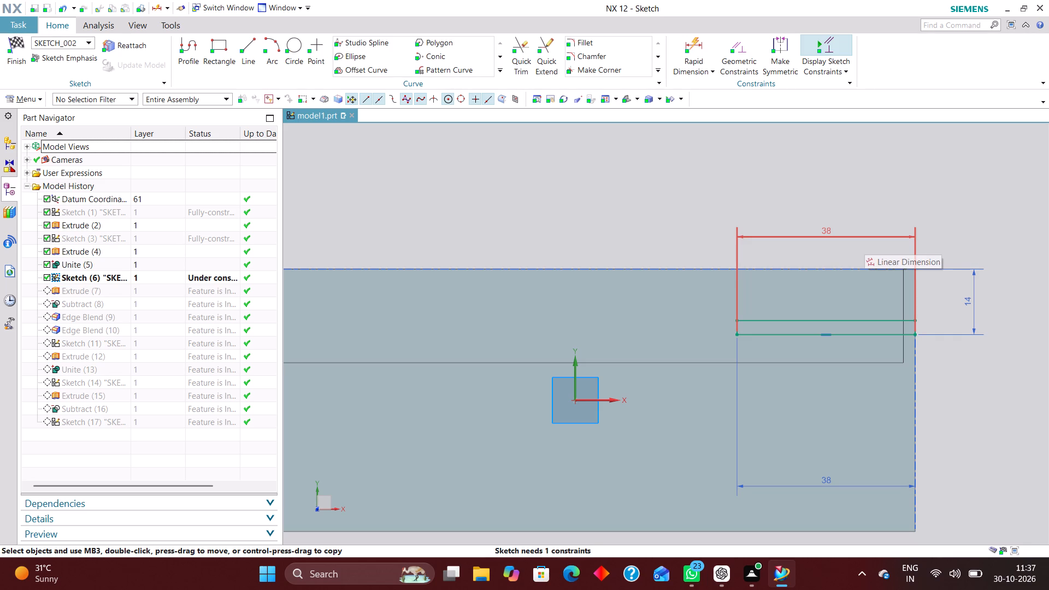
{"action": "right_click_drag", "start_coordinate": [842, 234], "coordinate": [706, 230]}
{"action": "scroll", "coordinate": [893, 334], "scroll_direction": "up", "scroll_amount": 4}
{"action": "scroll", "coordinate": [858, 275], "scroll_direction": "down", "scroll_amount": 4}
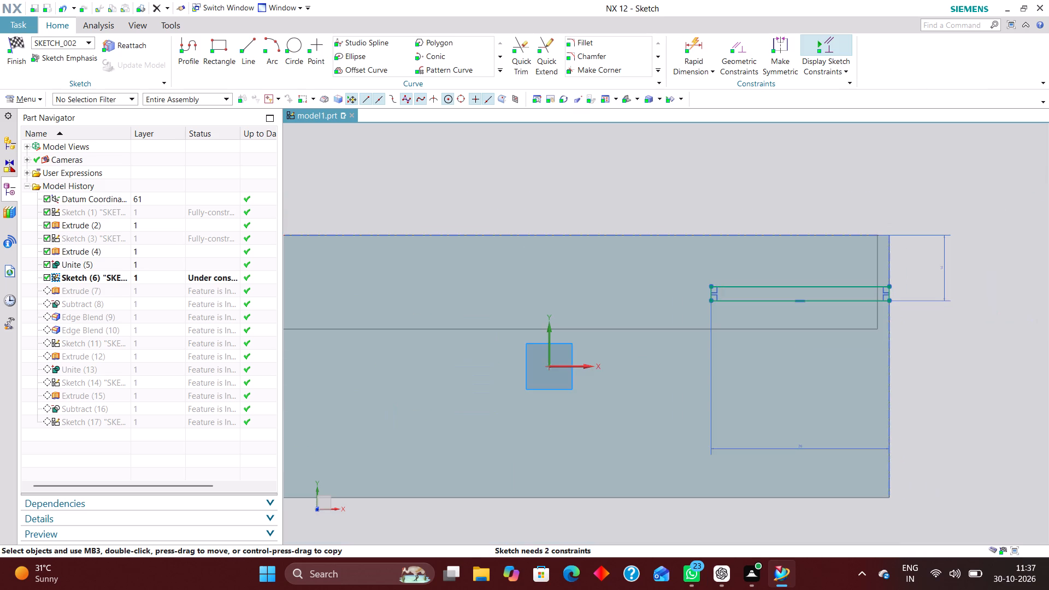
{"action": "scroll", "coordinate": [875, 328], "scroll_direction": "up", "scroll_amount": 1}
{"action": "scroll", "coordinate": [912, 297], "scroll_direction": "down", "scroll_amount": 4}
{"action": "middle_click_drag", "start_coordinate": [778, 324], "coordinate": [756, 285]}
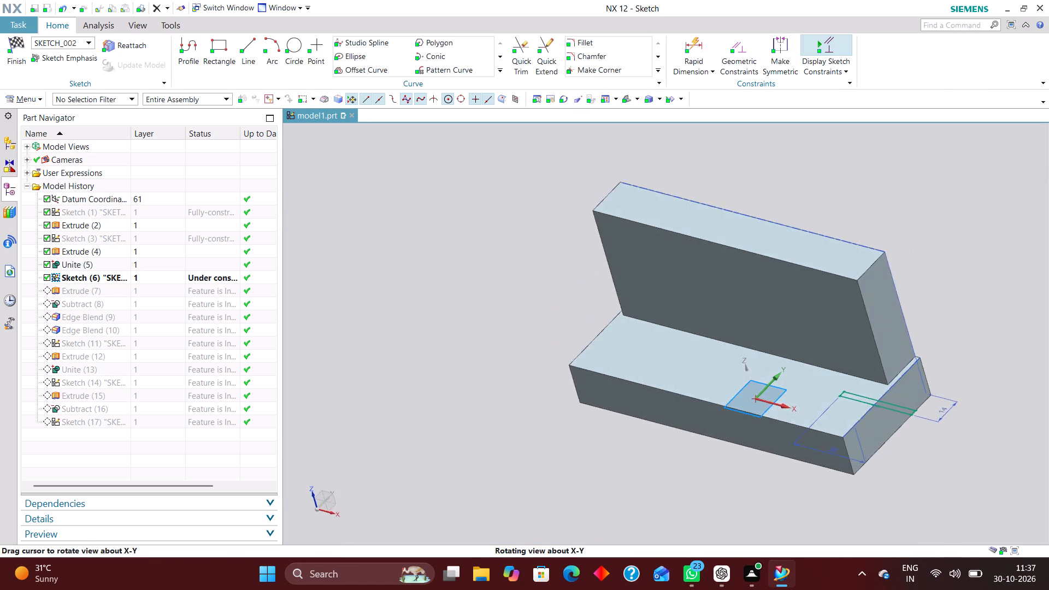
{"action": "middle_click_drag", "start_coordinate": [756, 285], "coordinate": [781, 276]}
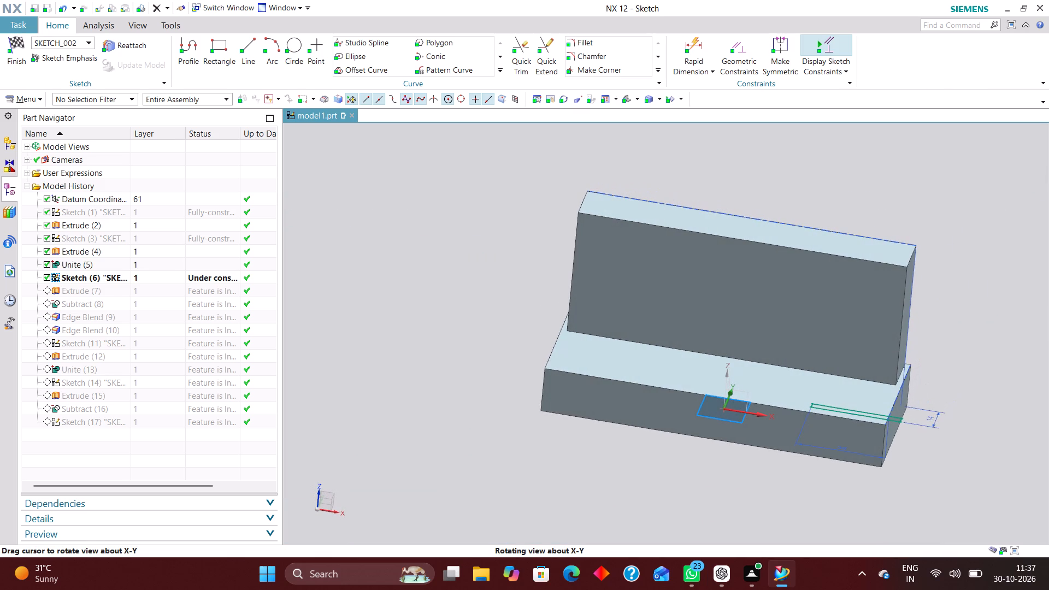
{"action": "middle_click_drag", "start_coordinate": [781, 276], "coordinate": [773, 279]}
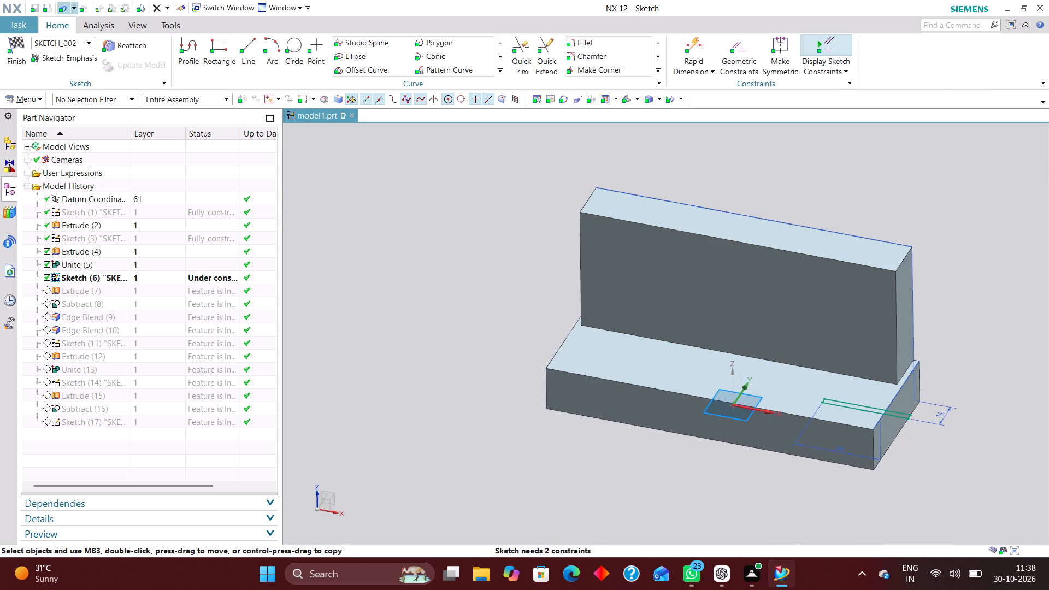
{"action": "left_click", "coordinate": [20, 40]}
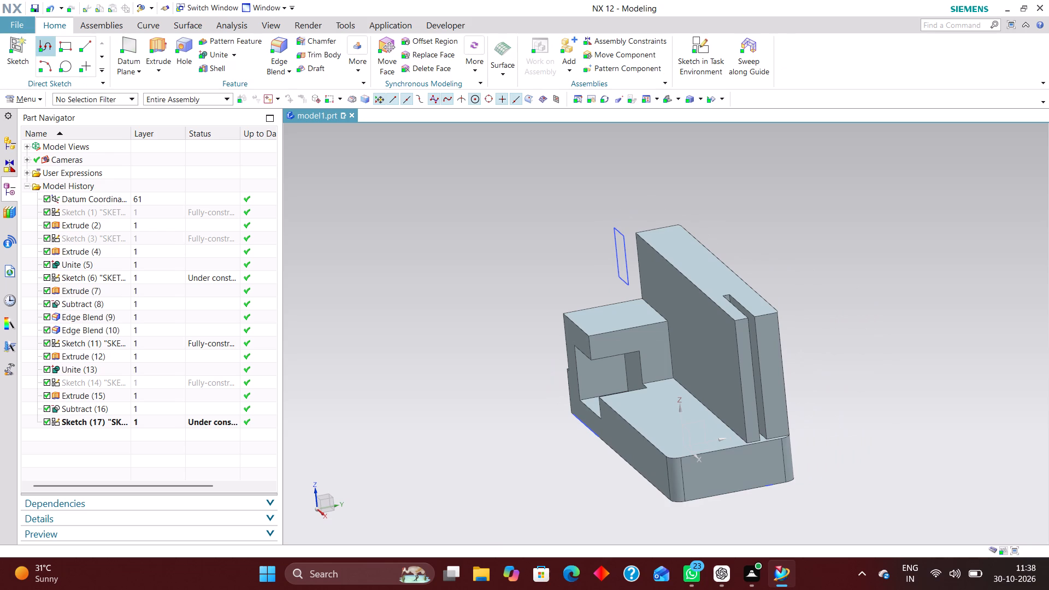
Reopen the upright wall's profile sketch with rollback to review its dimensions, and close it as it is.
{"action": "left_click", "coordinate": [157, 235]}
{"action": "right_click", "coordinate": [156, 231]}
{"action": "left_click", "coordinate": [211, 268]}
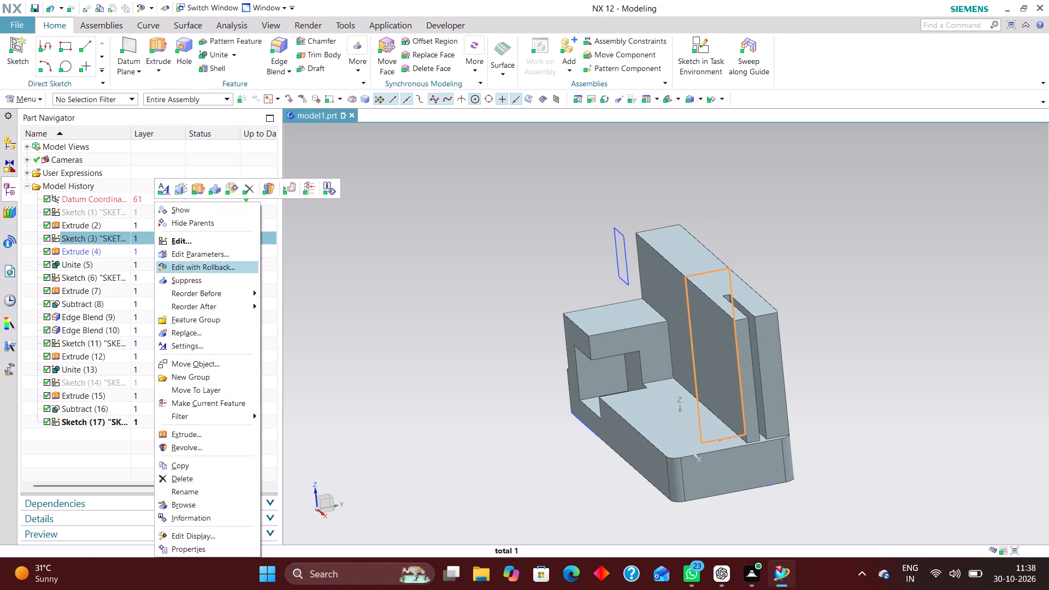
{"action": "left_click", "coordinate": [11, 33]}
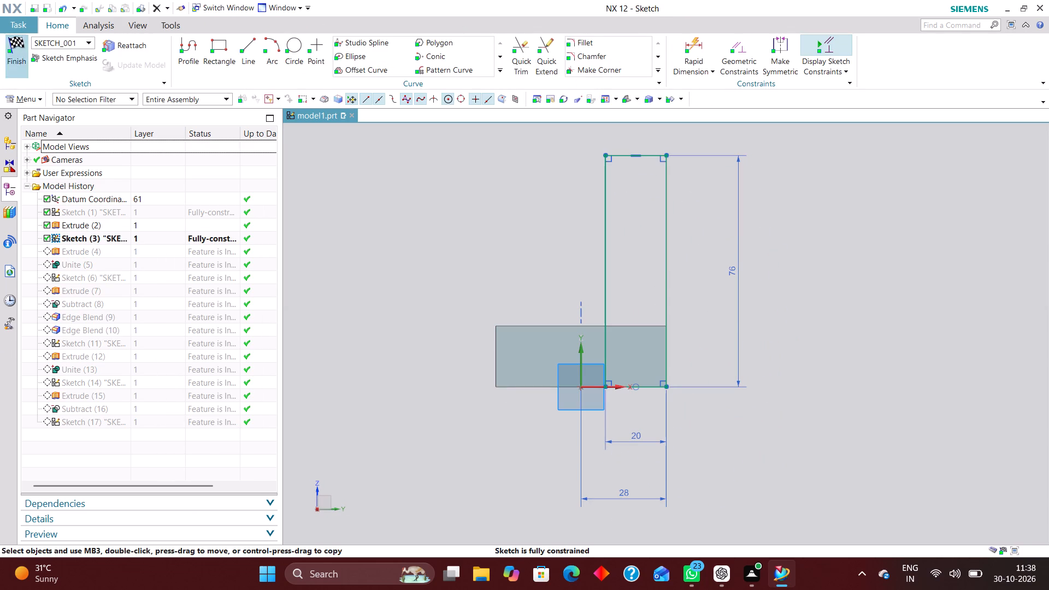
{"action": "left_click", "coordinate": [13, 44]}
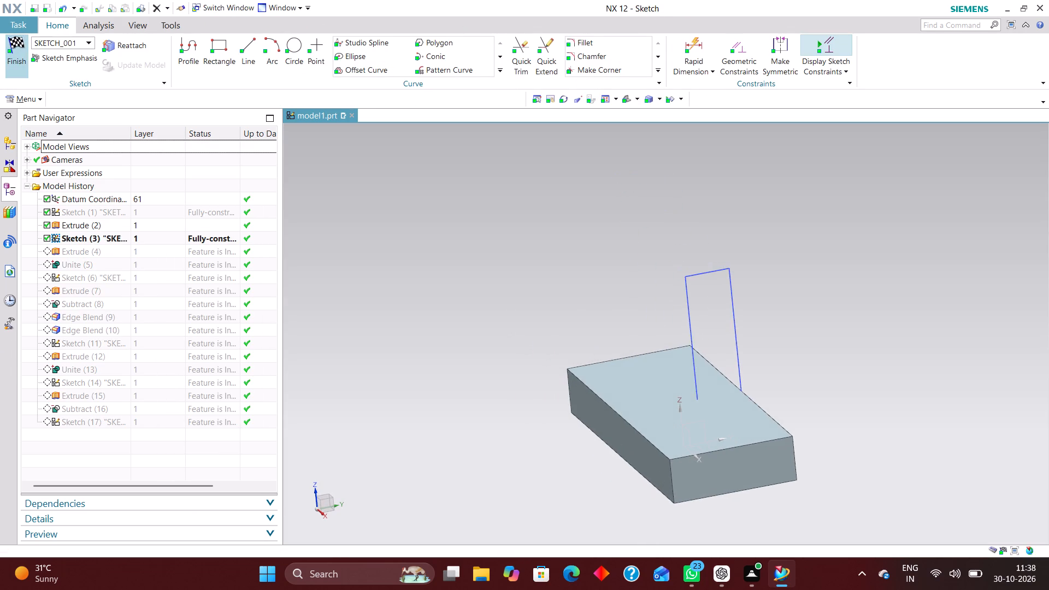
Edit the upright wall's extrude with rollback, switch its limit from Symmetric Value to Value, and extend the end distance to 72.5 mm.
{"action": "left_click", "coordinate": [109, 250]}
{"action": "right_click", "coordinate": [113, 249]}
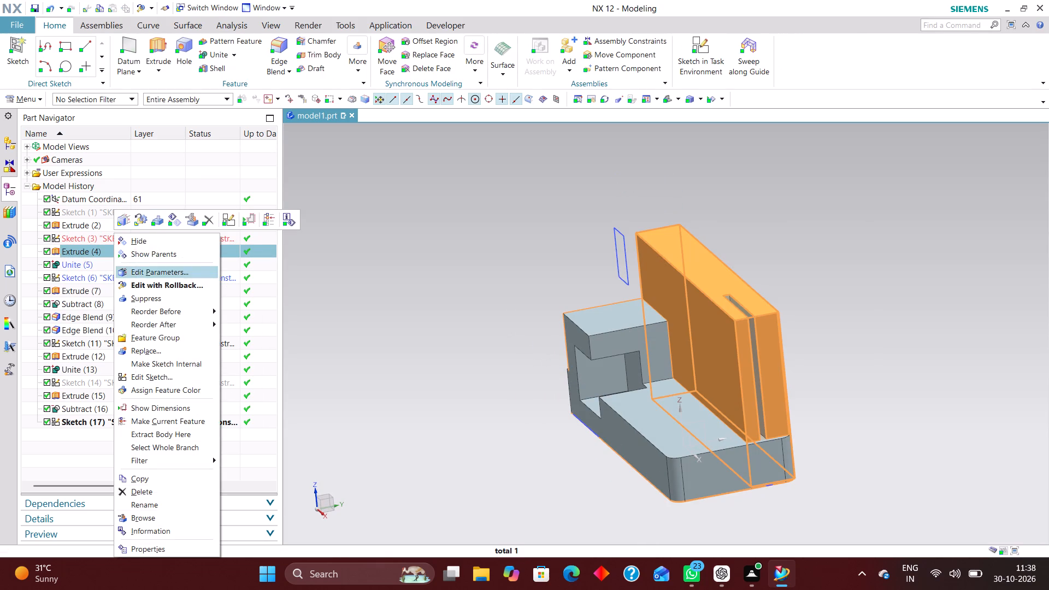
{"action": "left_click", "coordinate": [160, 281]}
{"action": "scroll", "coordinate": [822, 353], "scroll_direction": "up", "scroll_amount": 1}
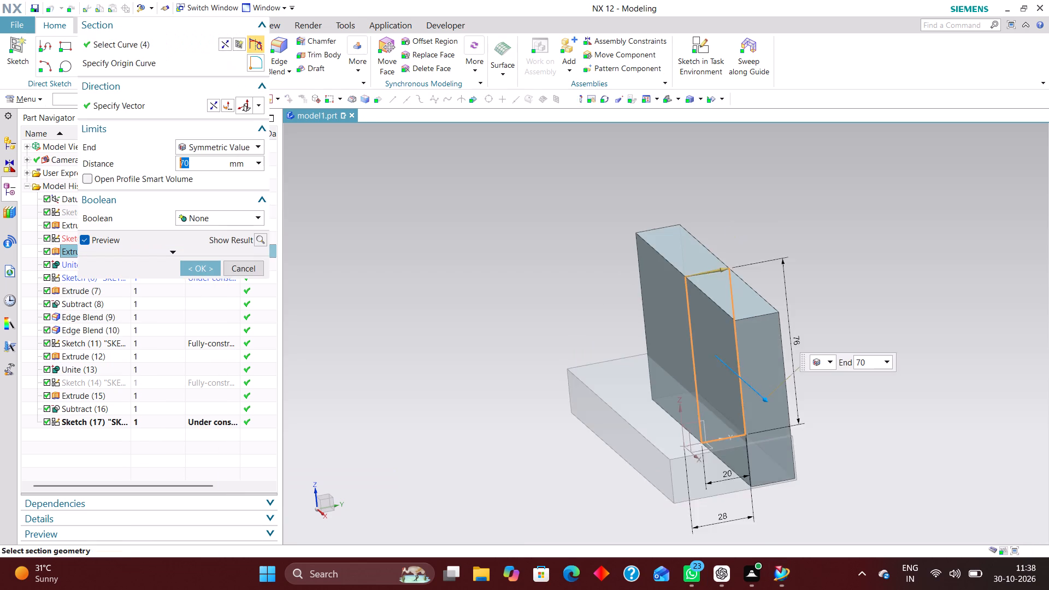
{"action": "middle_click_drag", "start_coordinate": [845, 345], "coordinate": [903, 331]}
{"action": "right_click_drag", "start_coordinate": [964, 254], "coordinate": [891, 243]}
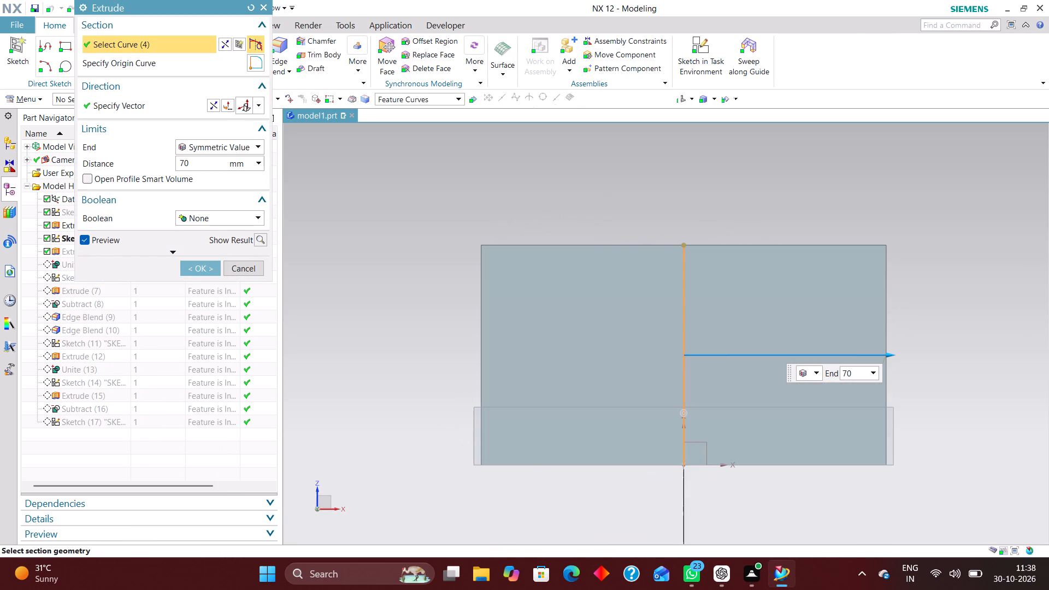
{"action": "scroll", "coordinate": [905, 345], "scroll_direction": "down", "scroll_amount": 1}
{"action": "left_click", "coordinate": [224, 145]}
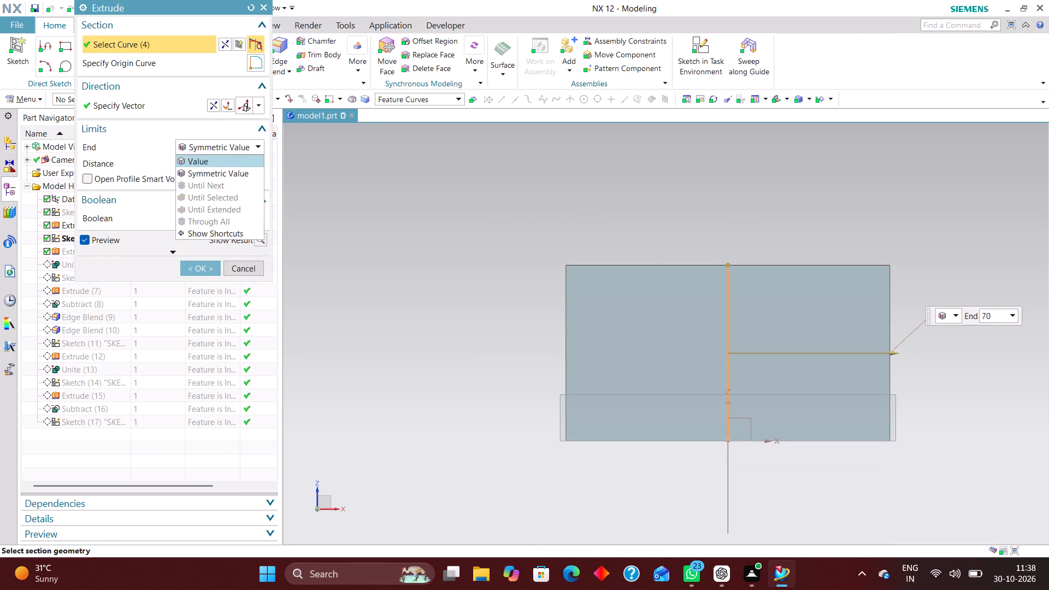
{"action": "left_click", "coordinate": [221, 160]}
{"action": "scroll", "coordinate": [1021, 272], "scroll_direction": "up", "scroll_amount": 2}
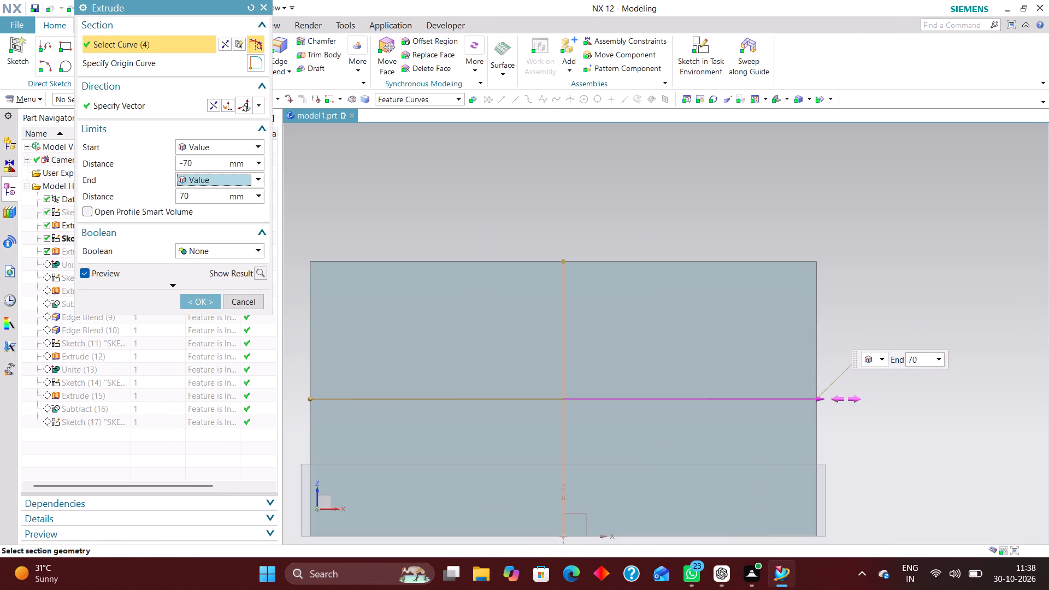
{"action": "left_click_drag", "start_coordinate": [819, 402], "coordinate": [827, 402]}
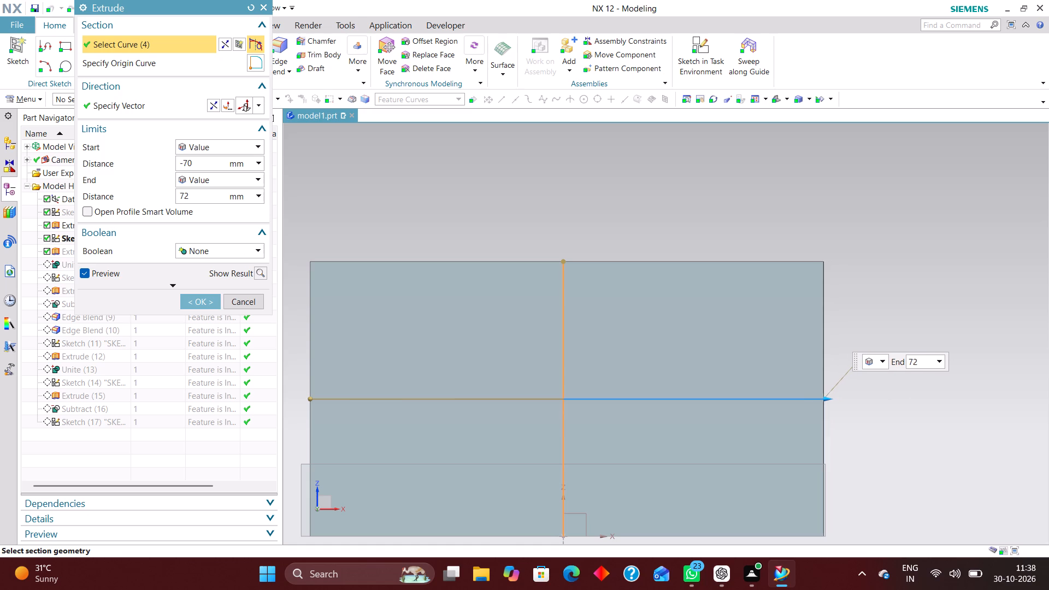
{"action": "left_click_drag", "start_coordinate": [827, 402], "coordinate": [828, 402]}
{"action": "scroll", "coordinate": [830, 520], "scroll_direction": "up", "scroll_amount": 7}
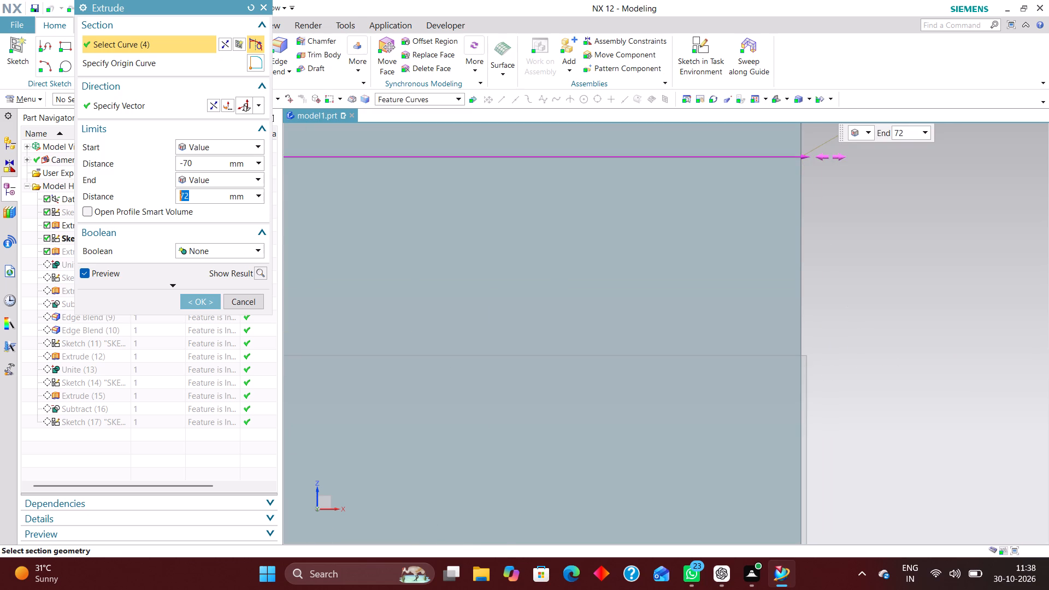
{"action": "left_click_drag", "start_coordinate": [802, 155], "coordinate": [809, 157]}
{"action": "scroll", "coordinate": [876, 316], "scroll_direction": "down", "scroll_amount": 4}
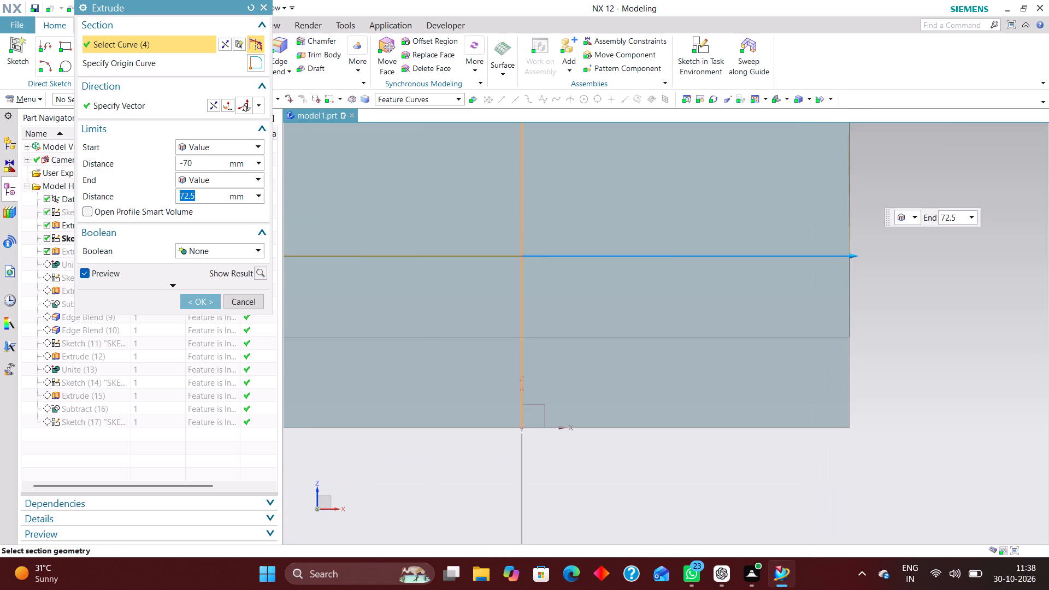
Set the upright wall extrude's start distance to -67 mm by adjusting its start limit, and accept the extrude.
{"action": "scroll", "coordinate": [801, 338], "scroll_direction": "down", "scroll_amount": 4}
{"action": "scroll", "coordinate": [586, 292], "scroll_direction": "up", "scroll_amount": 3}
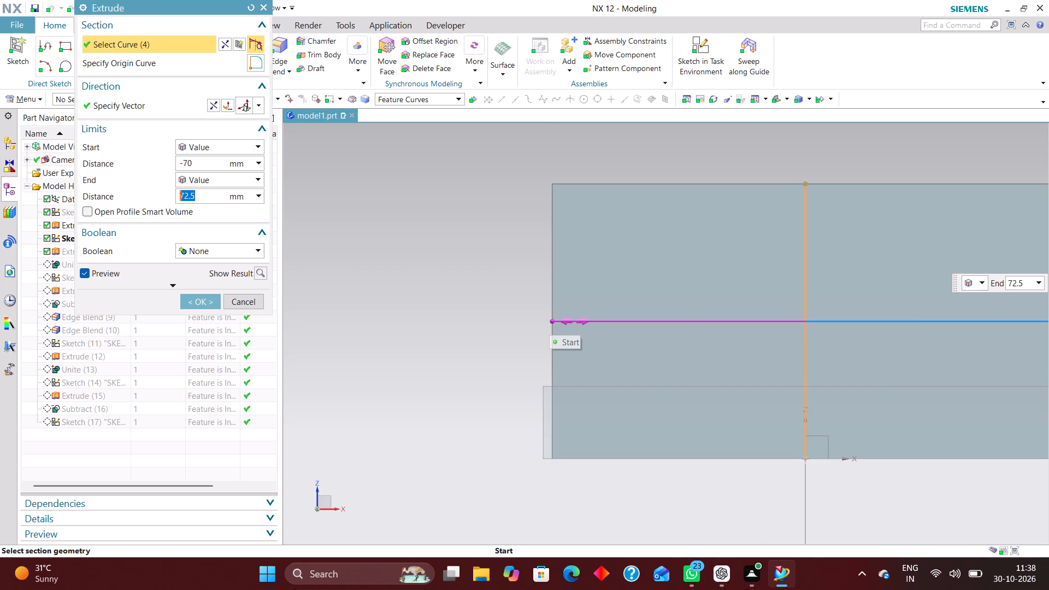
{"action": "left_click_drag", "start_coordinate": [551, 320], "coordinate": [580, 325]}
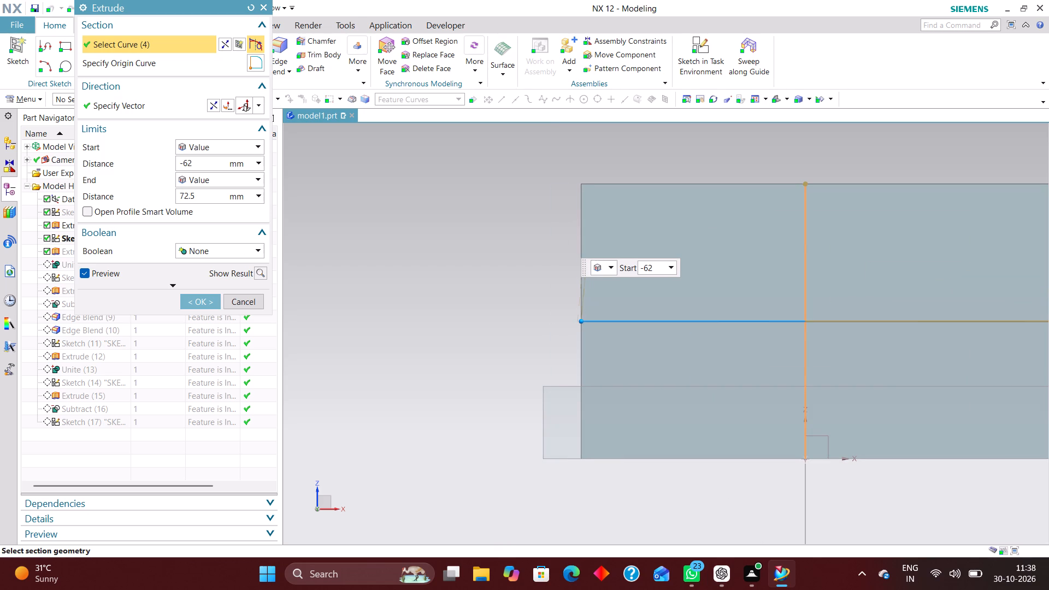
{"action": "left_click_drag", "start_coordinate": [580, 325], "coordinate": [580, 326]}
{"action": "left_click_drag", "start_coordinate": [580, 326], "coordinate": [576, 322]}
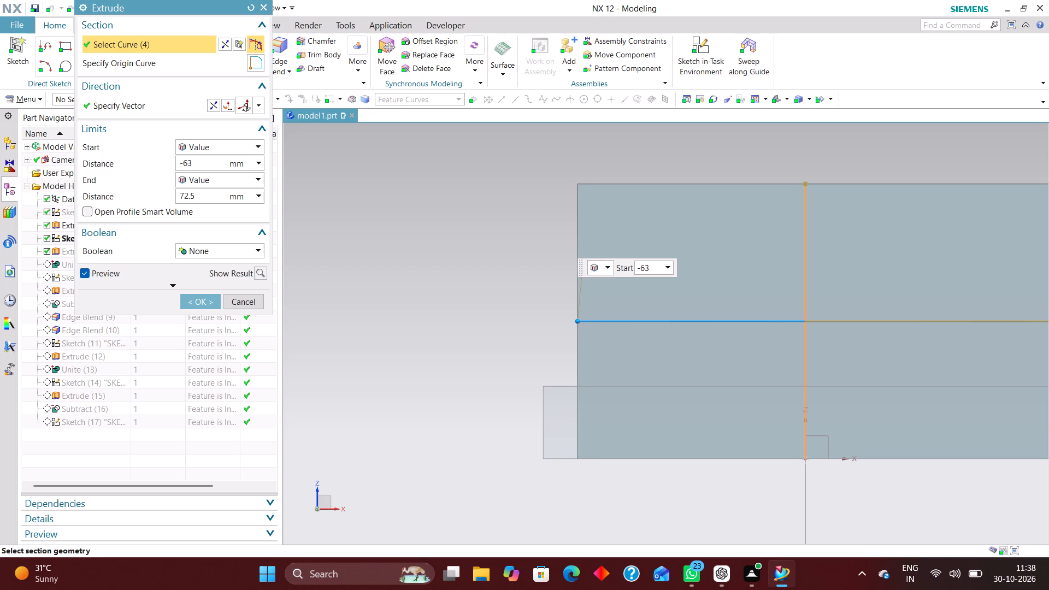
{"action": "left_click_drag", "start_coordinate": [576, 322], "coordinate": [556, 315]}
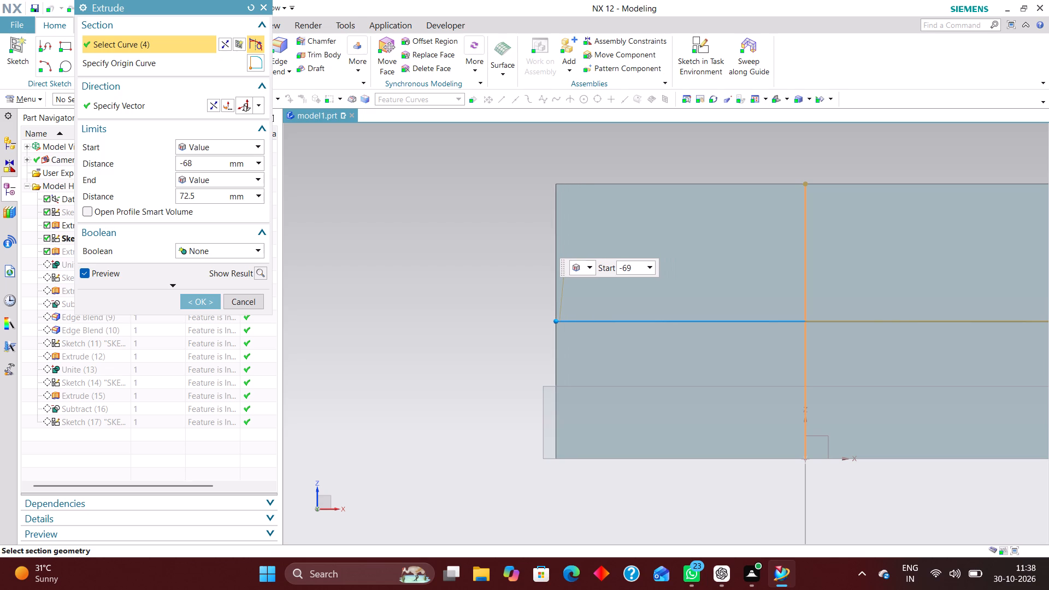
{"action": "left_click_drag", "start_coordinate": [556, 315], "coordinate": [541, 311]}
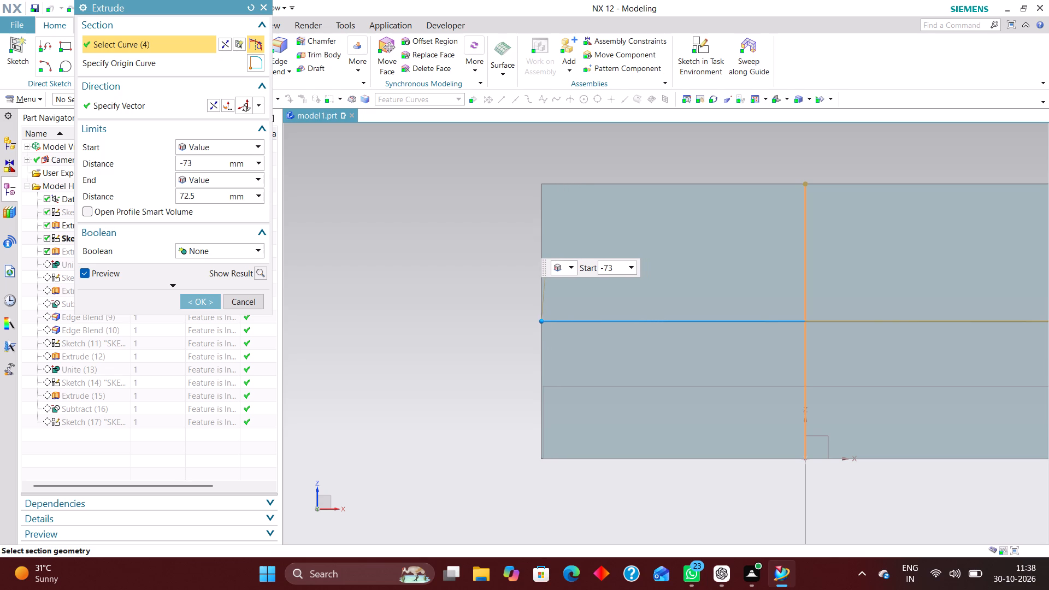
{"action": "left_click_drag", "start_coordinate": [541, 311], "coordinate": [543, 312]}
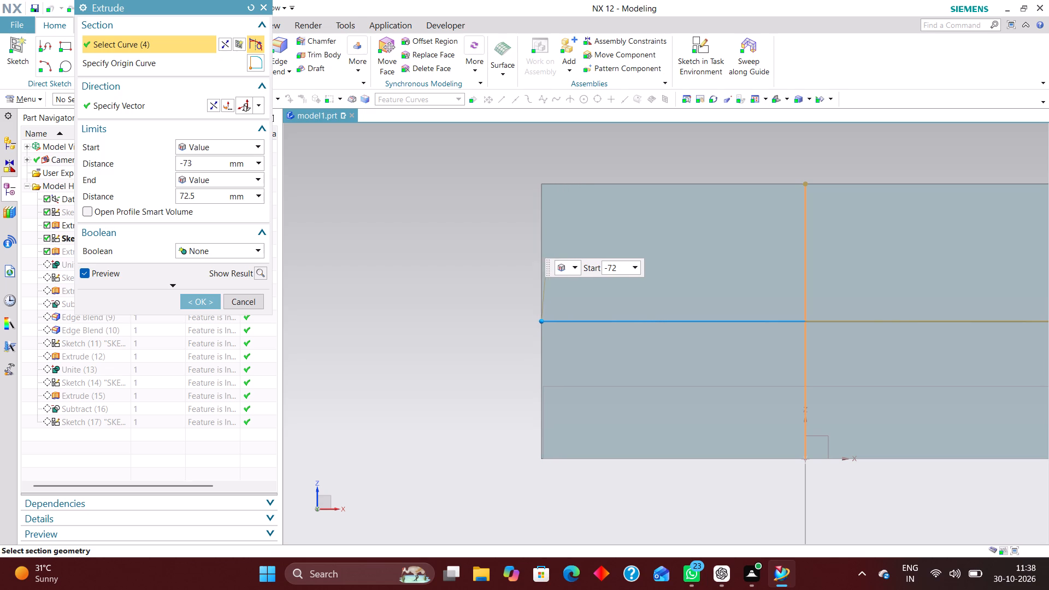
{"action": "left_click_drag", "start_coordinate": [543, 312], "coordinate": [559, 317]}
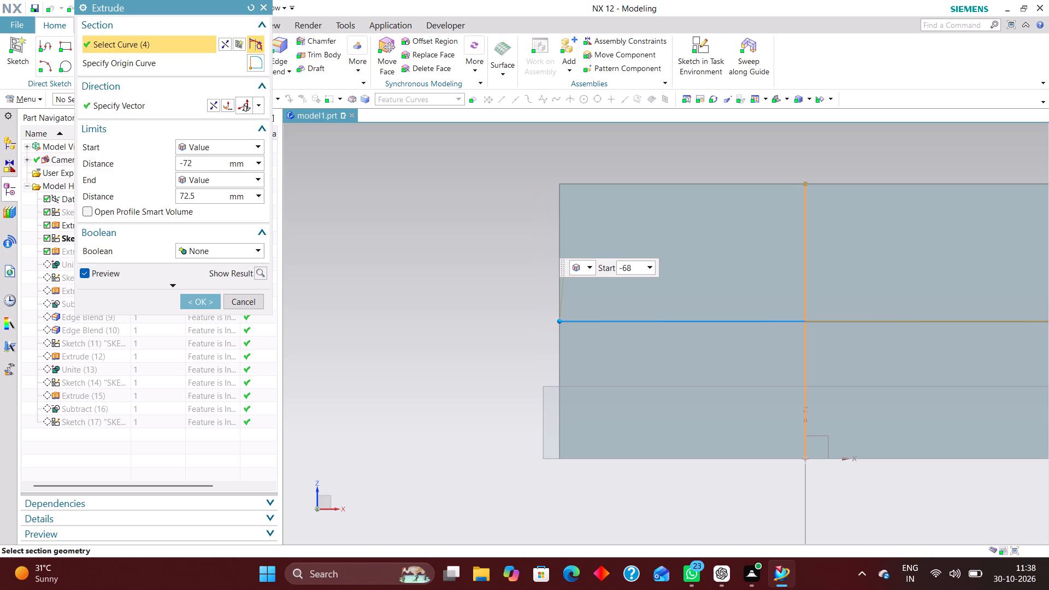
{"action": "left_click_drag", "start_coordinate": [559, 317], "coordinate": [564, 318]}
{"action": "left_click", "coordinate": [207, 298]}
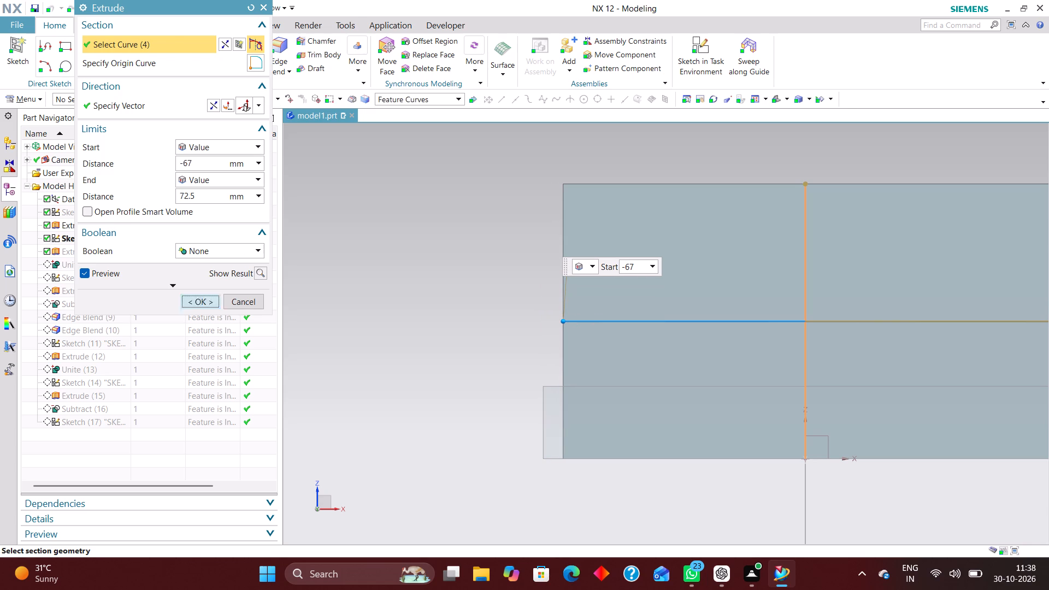
Inspect the updated bracket from several sides, checking the wall's end against the base, block and notch sketch.
{"action": "scroll", "coordinate": [502, 303], "scroll_direction": "down", "scroll_amount": 2}
{"action": "middle_click_drag", "start_coordinate": [518, 323], "coordinate": [549, 341]}
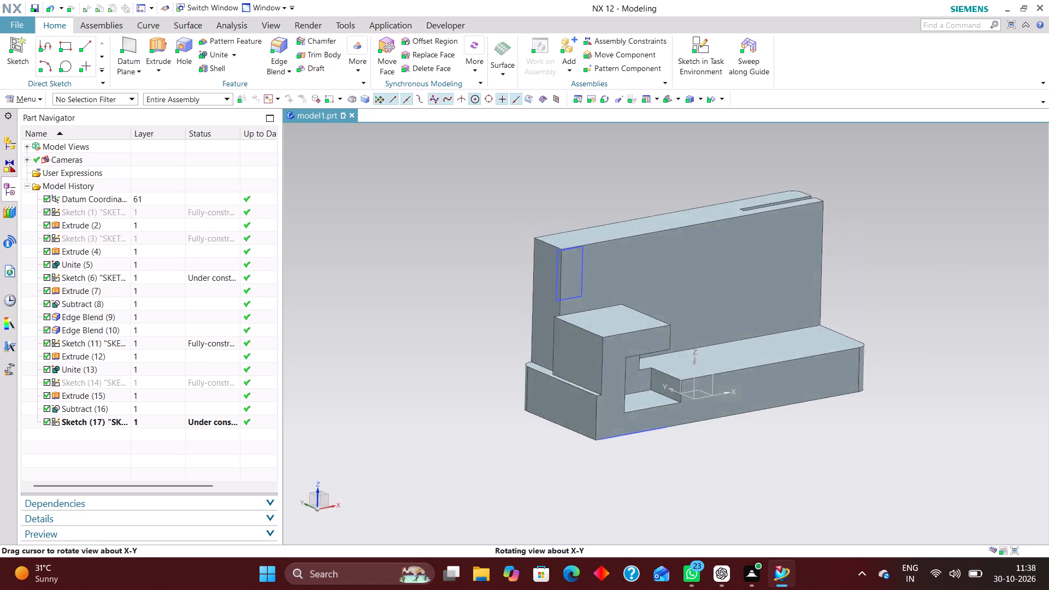
{"action": "middle_click_drag", "start_coordinate": [549, 341], "coordinate": [474, 361]}
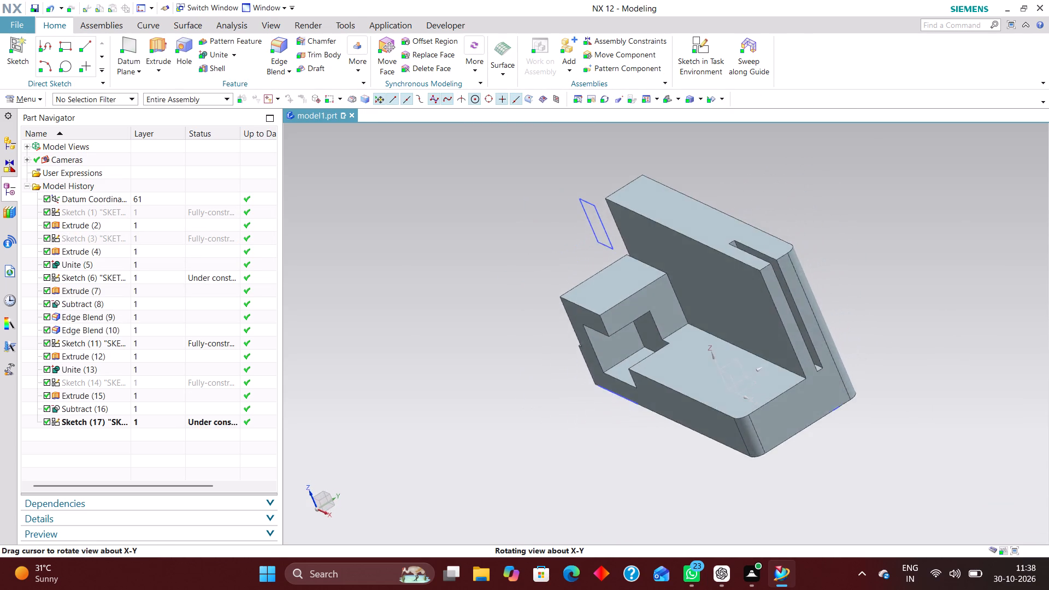
{"action": "middle_click_drag", "start_coordinate": [474, 361], "coordinate": [508, 370]}
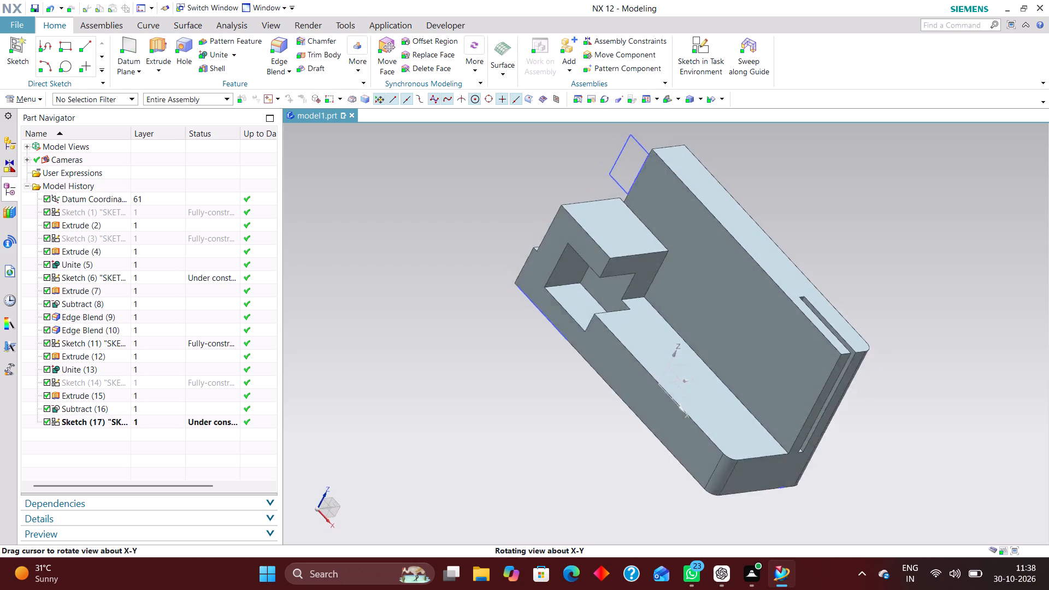
{"action": "middle_click_drag", "start_coordinate": [508, 370], "coordinate": [545, 377]}
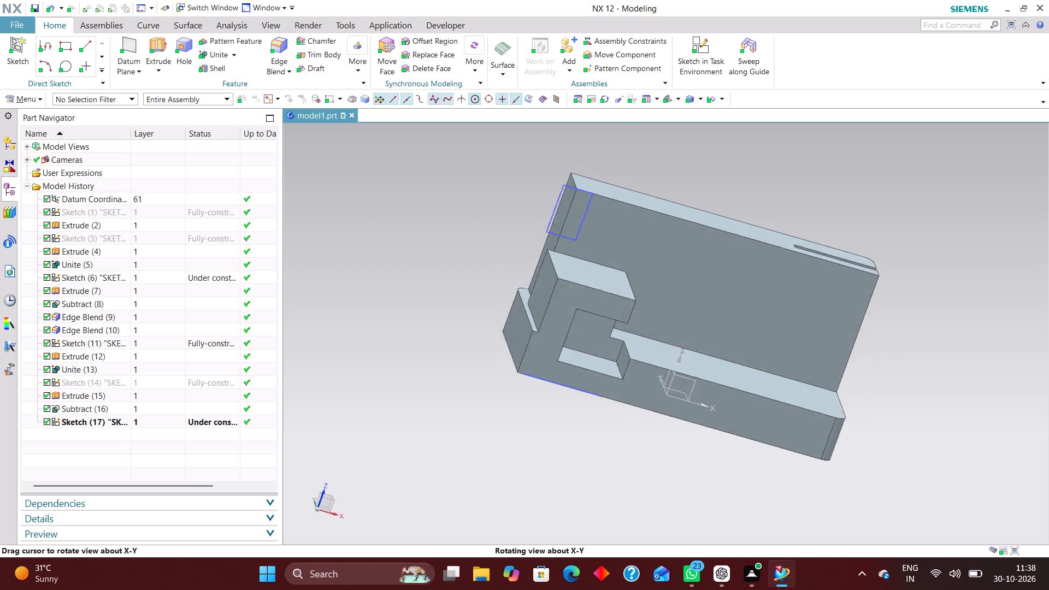
{"action": "middle_click_drag", "start_coordinate": [545, 377], "coordinate": [517, 359]}
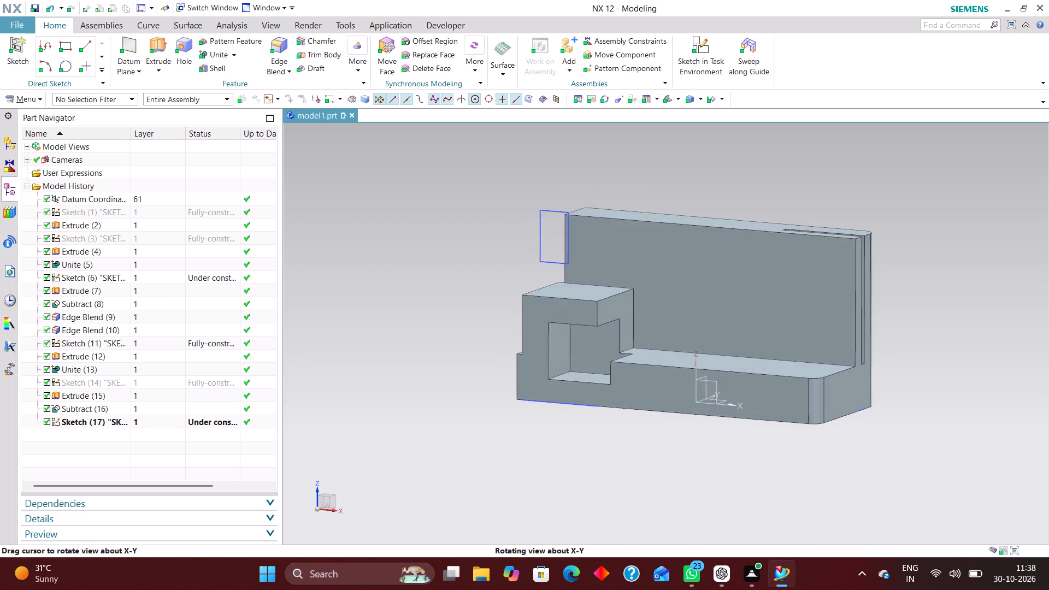
{"action": "middle_click_drag", "start_coordinate": [517, 359], "coordinate": [509, 363]}
{"action": "scroll", "coordinate": [508, 363], "scroll_direction": "up", "scroll_amount": 1}
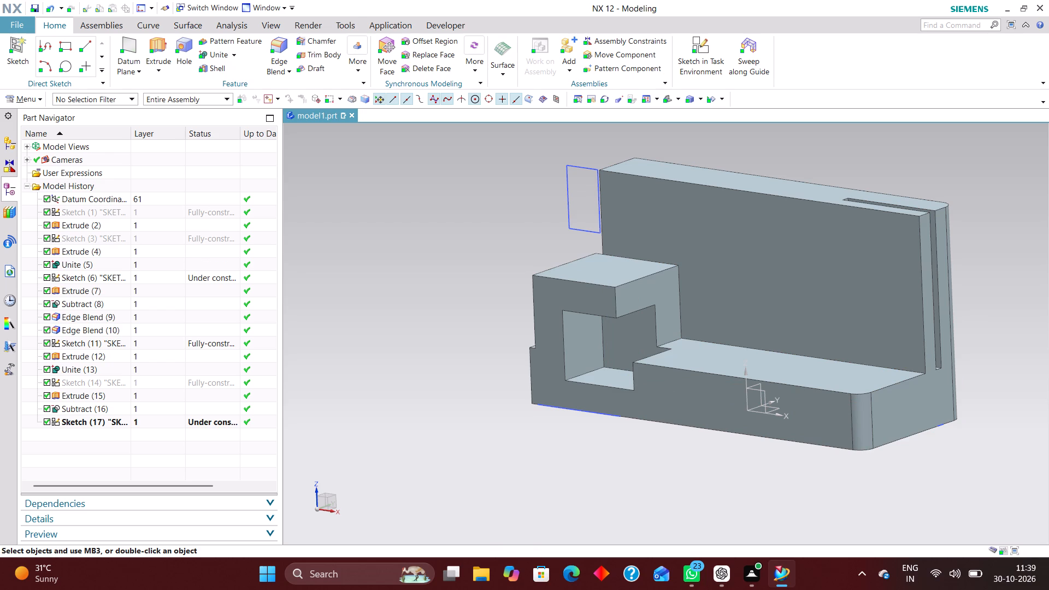
Edit the upright wall's extrude with rollback, keep the start limit as Value, and set its start distance to 0 mm.
{"action": "left_click", "coordinate": [95, 251]}
{"action": "right_click", "coordinate": [98, 250]}
{"action": "left_click", "coordinate": [167, 286]}
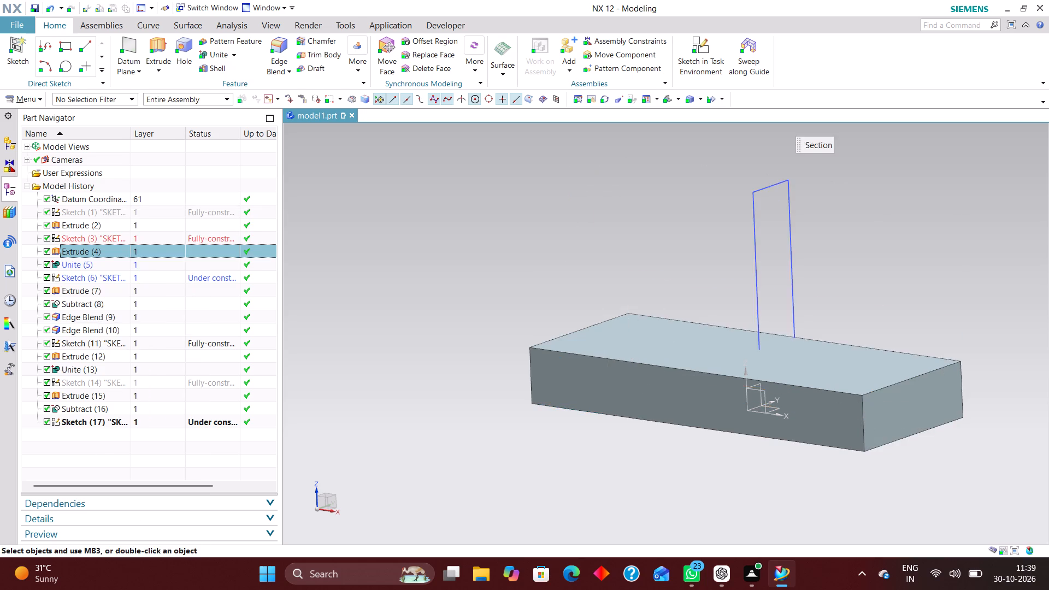
{"action": "left_click", "coordinate": [222, 144]}
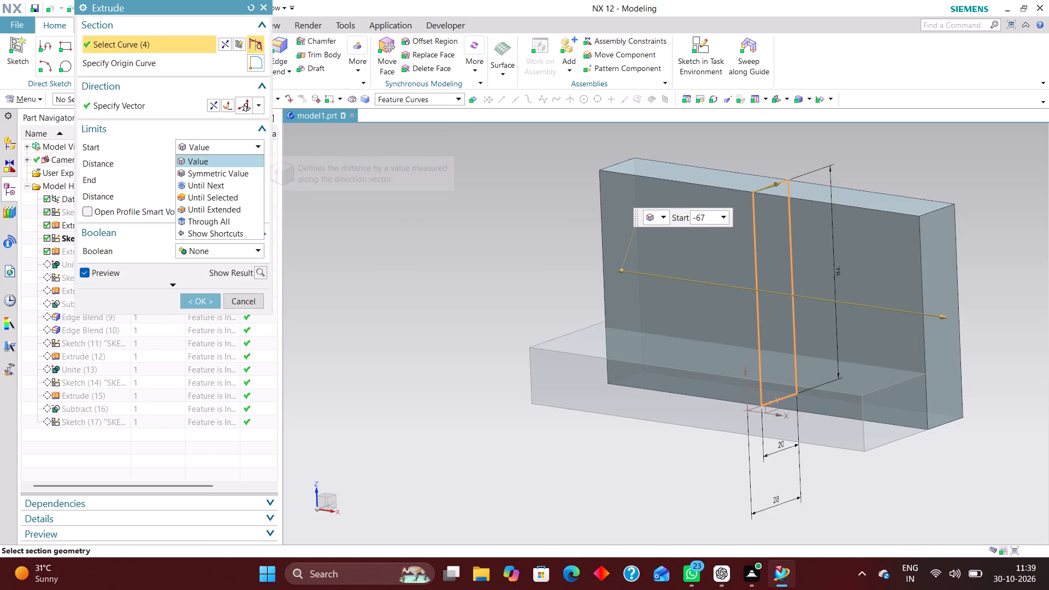
{"action": "left_click", "coordinate": [215, 162]}
{"action": "left_click_drag", "start_coordinate": [201, 167], "coordinate": [101, 167]}
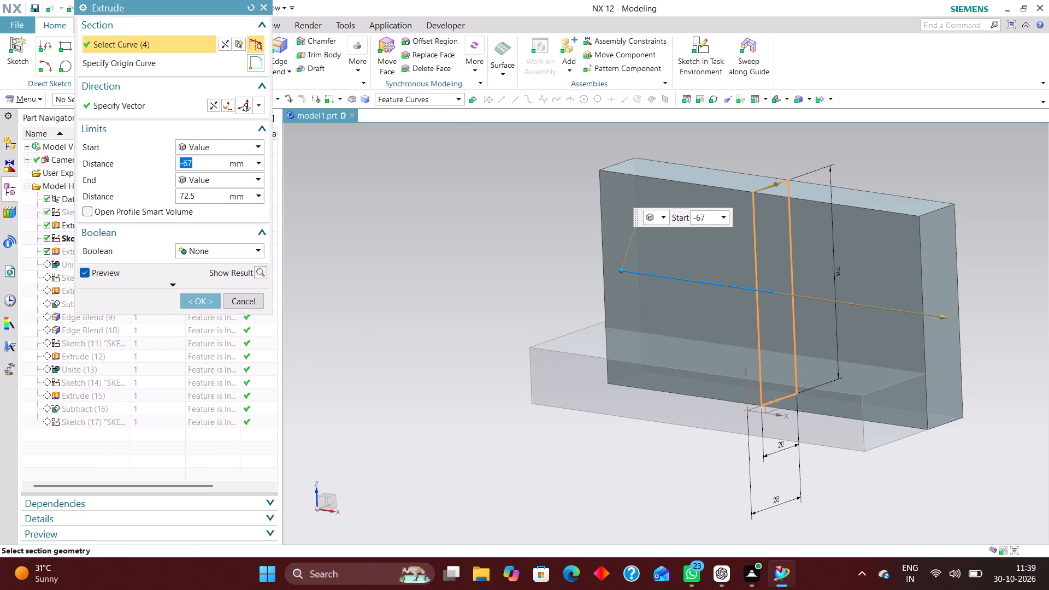
{"action": "key", "text": "0"}
{"action": "key", "text": "Return"}
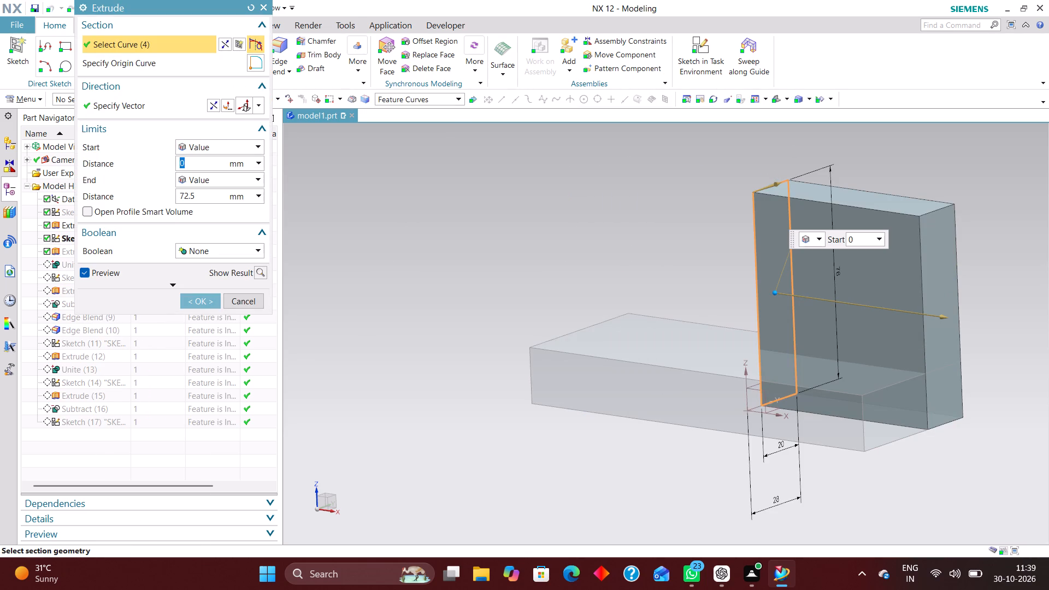
{"action": "middle_click_drag", "start_coordinate": [977, 480], "coordinate": [1018, 458]}
{"action": "right_click_drag", "start_coordinate": [989, 445], "coordinate": [668, 441]}
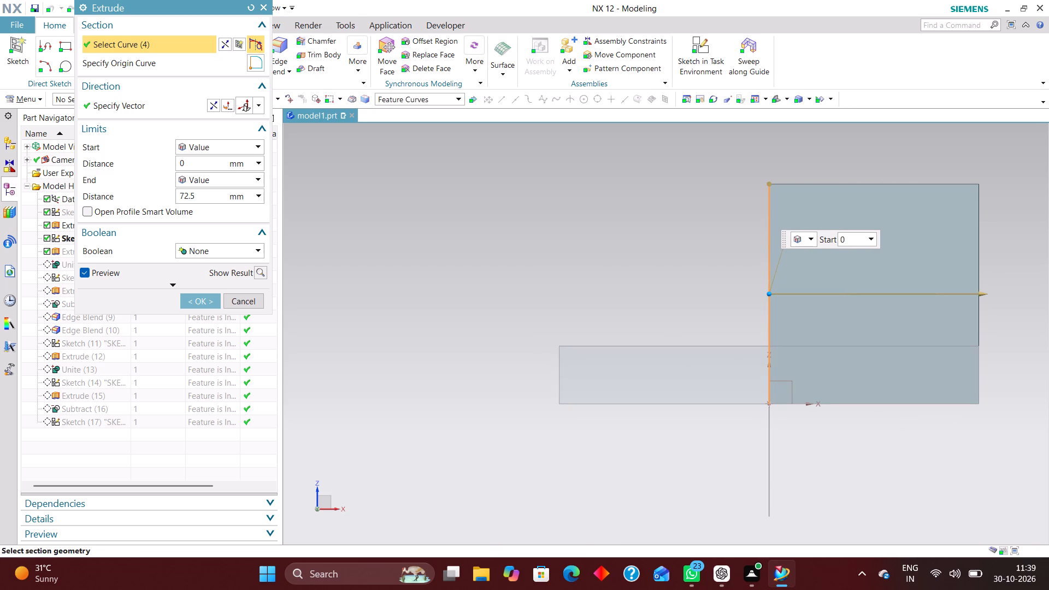
{"action": "scroll", "coordinate": [1007, 311], "scroll_direction": "up", "scroll_amount": 4}
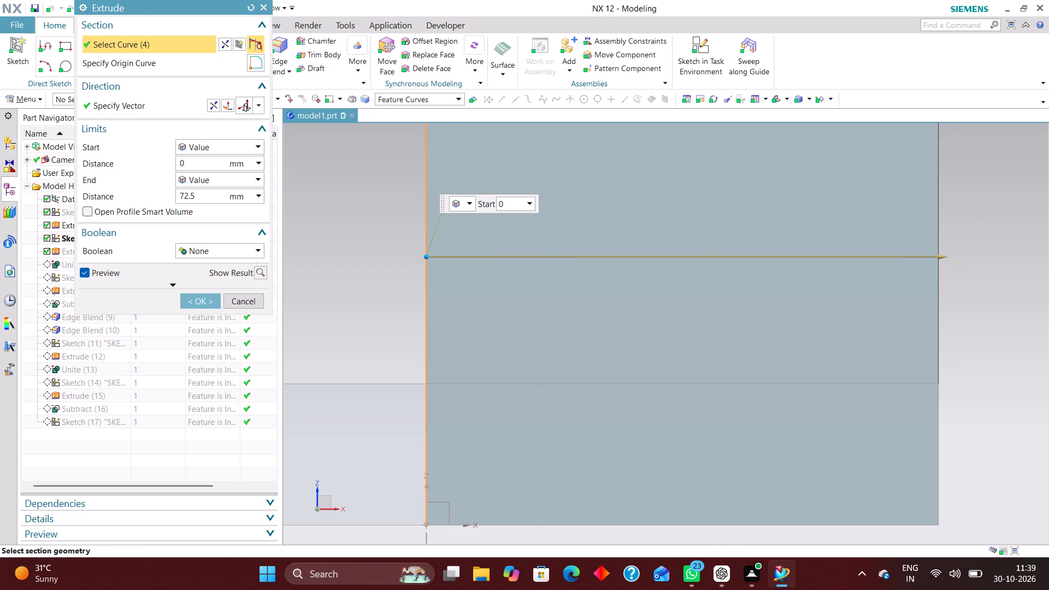
{"action": "scroll", "coordinate": [998, 329], "scroll_direction": "down", "scroll_amount": 3}
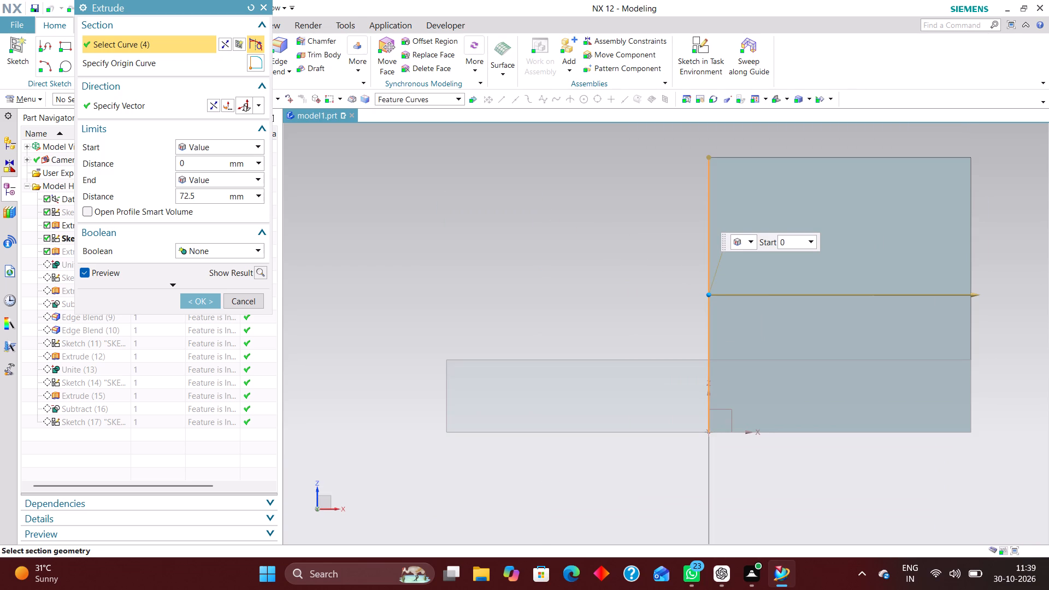
Try start distances of 70, -70 and -69 mm for the wall extrude, settle on -68.5 mm, and accept it.
{"action": "left_click_drag", "start_coordinate": [186, 163], "coordinate": [145, 162]}
{"action": "type", "text": "70"}
{"action": "key", "text": "Return"}
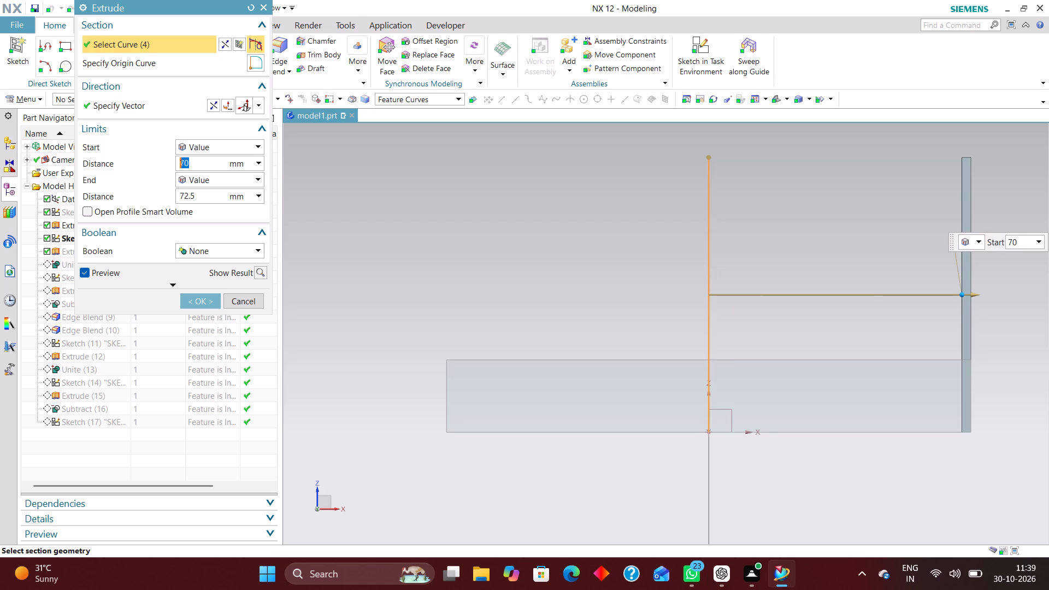
{"action": "type", "text": "-70"}
{"action": "key", "text": "Return"}
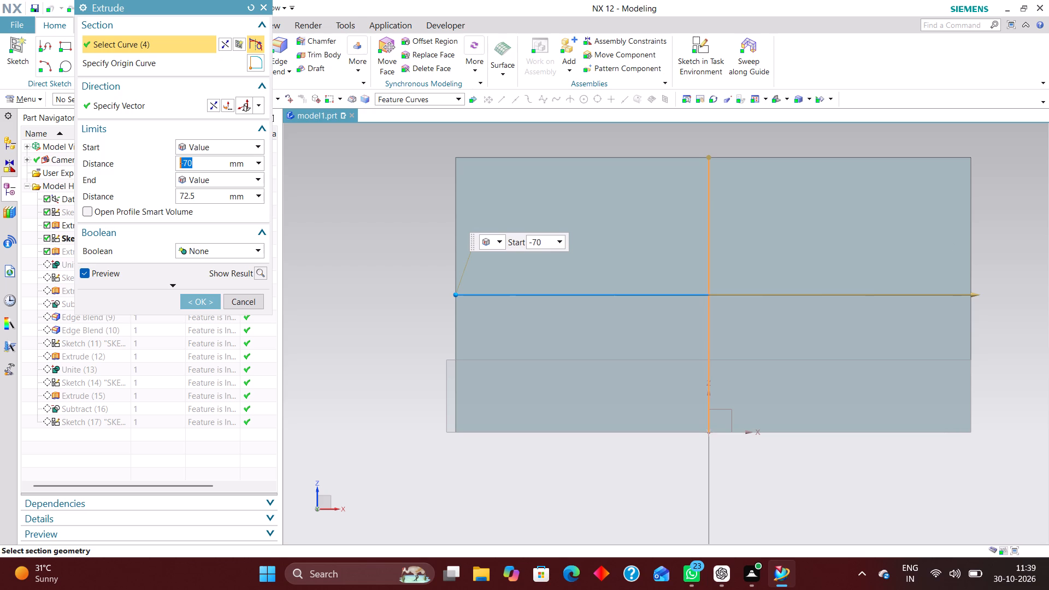
{"action": "type", "text": "-69"}
{"action": "key", "text": "Return"}
{"action": "type", "text": "-68.5"}
{"action": "key", "text": "Return"}
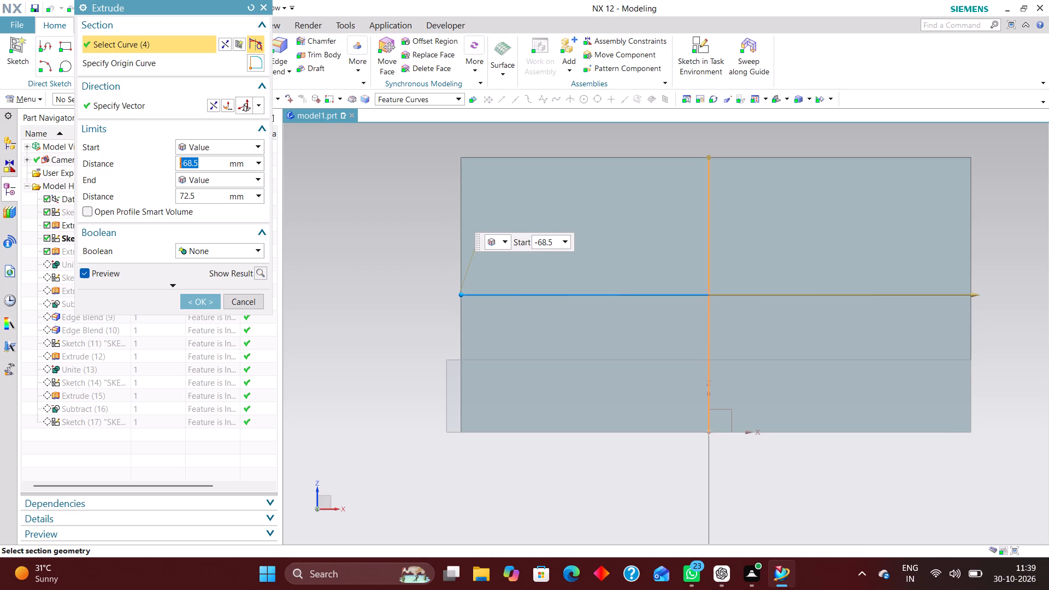
{"action": "left_click", "coordinate": [195, 303]}
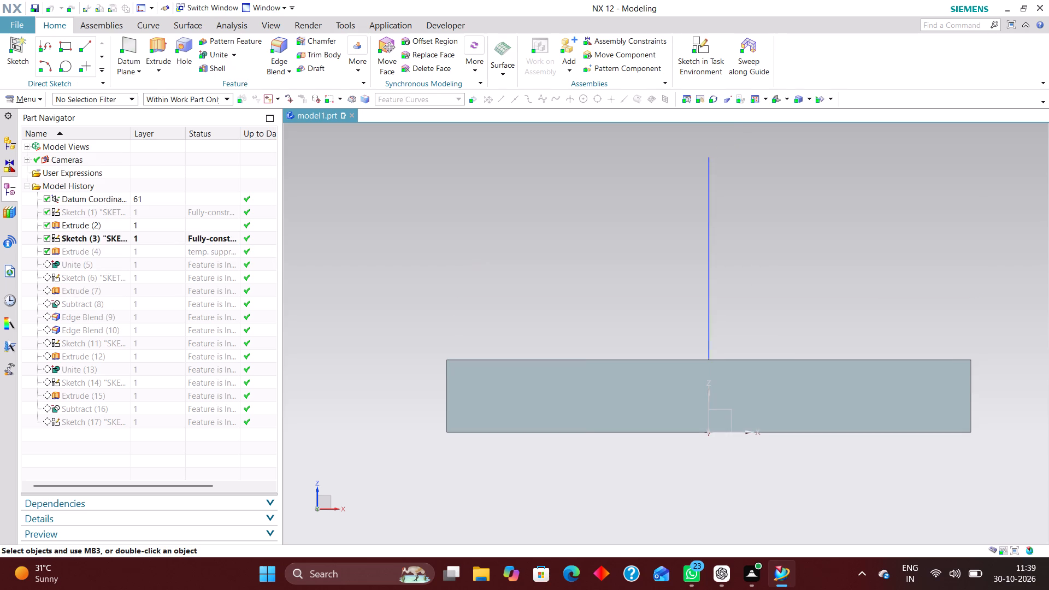
Measure the upright wall's length between its two end faces with Simple Distance, and close the measurement.
{"action": "scroll", "coordinate": [570, 311], "scroll_direction": "down", "scroll_amount": 3}
{"action": "middle_click_drag", "start_coordinate": [575, 275], "coordinate": [609, 290]}
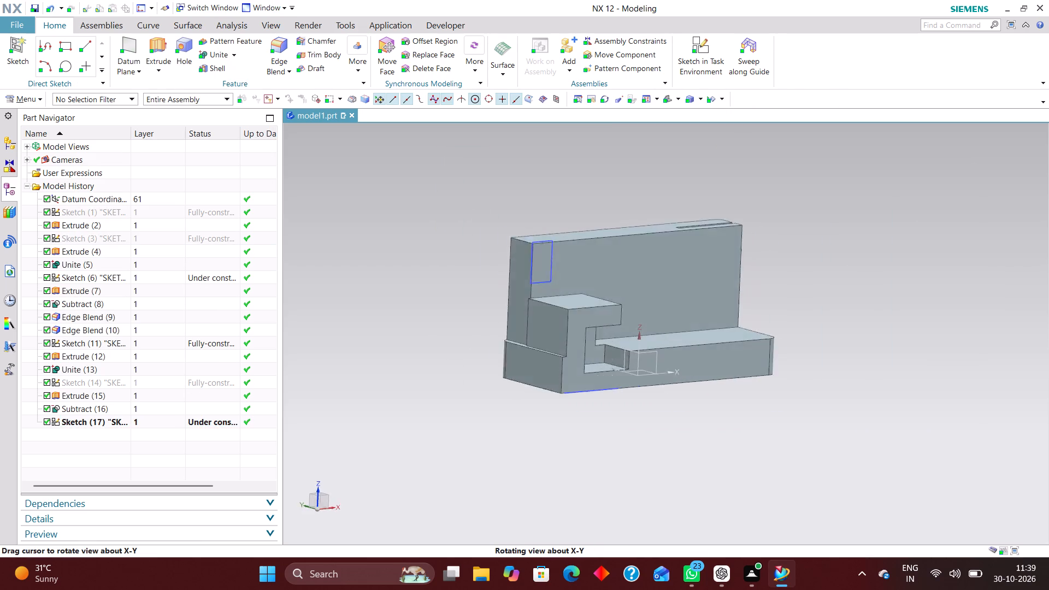
{"action": "middle_click_drag", "start_coordinate": [609, 290], "coordinate": [597, 321]}
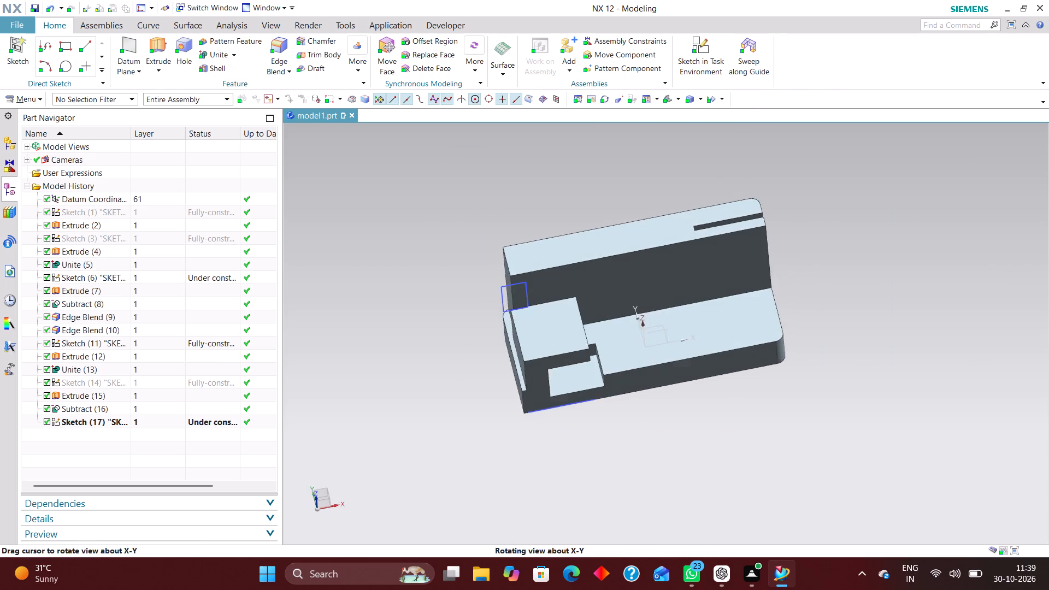
{"action": "middle_click_drag", "start_coordinate": [597, 321], "coordinate": [599, 320]}
{"action": "scroll", "coordinate": [596, 311], "scroll_direction": "up", "scroll_amount": 1}
{"action": "left_click", "coordinate": [239, 25]}
{"action": "left_click", "coordinate": [28, 45]}
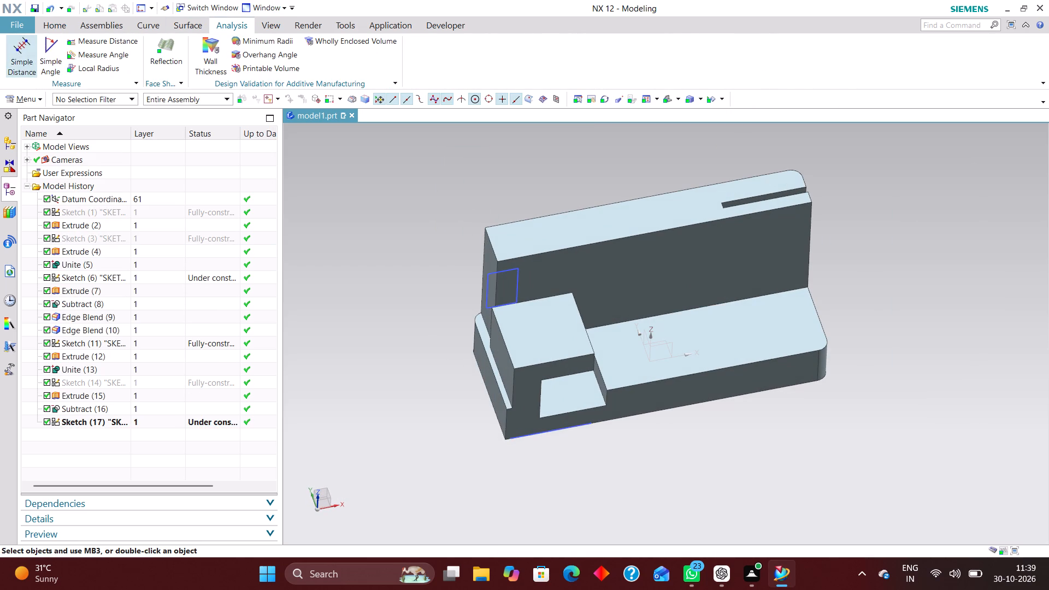
{"action": "left_click", "coordinate": [488, 261]}
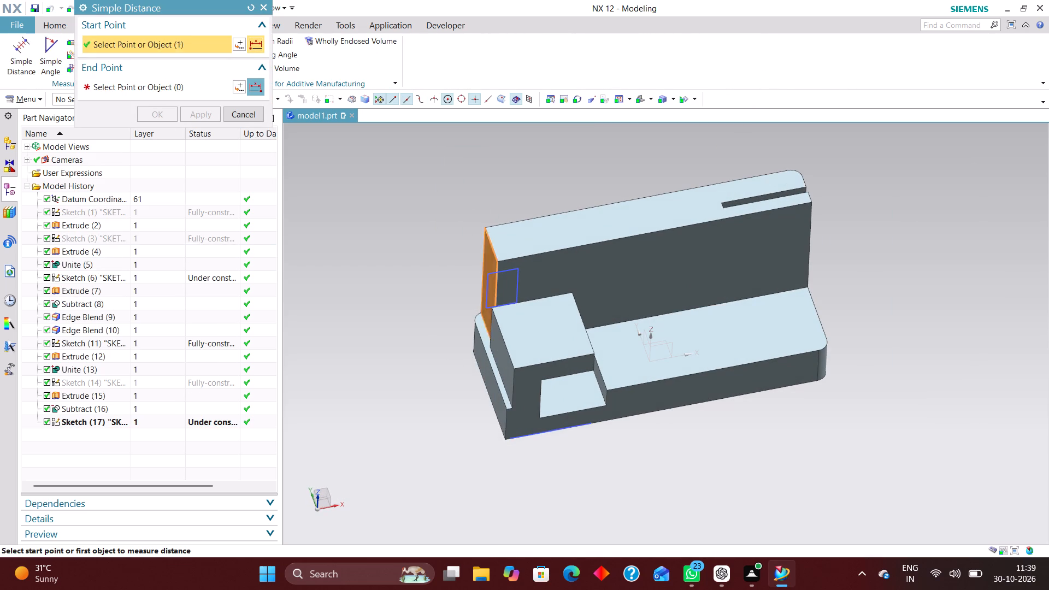
{"action": "middle_click_drag", "start_coordinate": [918, 257], "coordinate": [870, 268]}
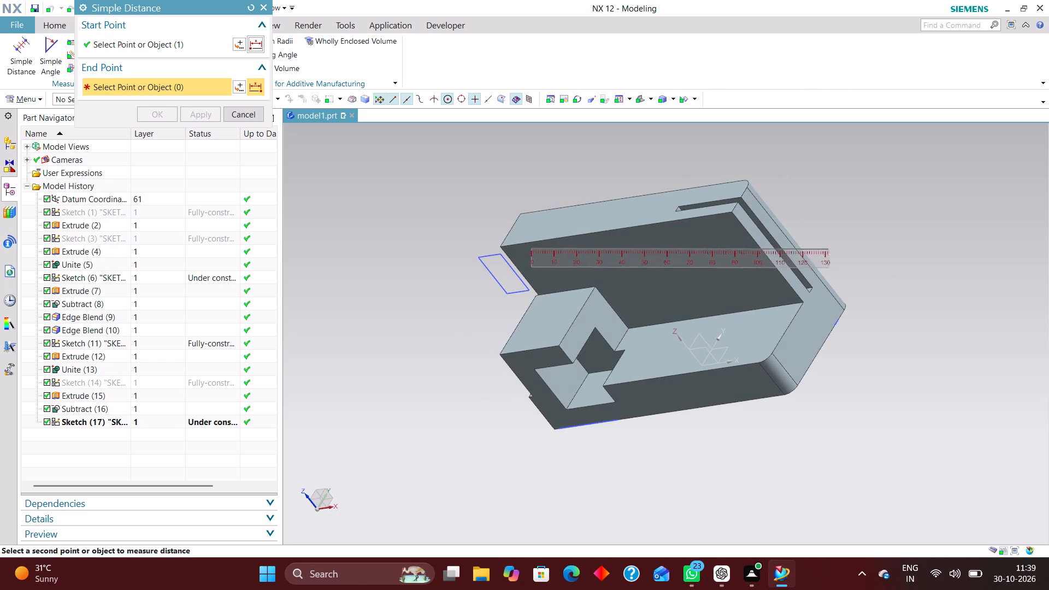
{"action": "left_click", "coordinate": [746, 219]}
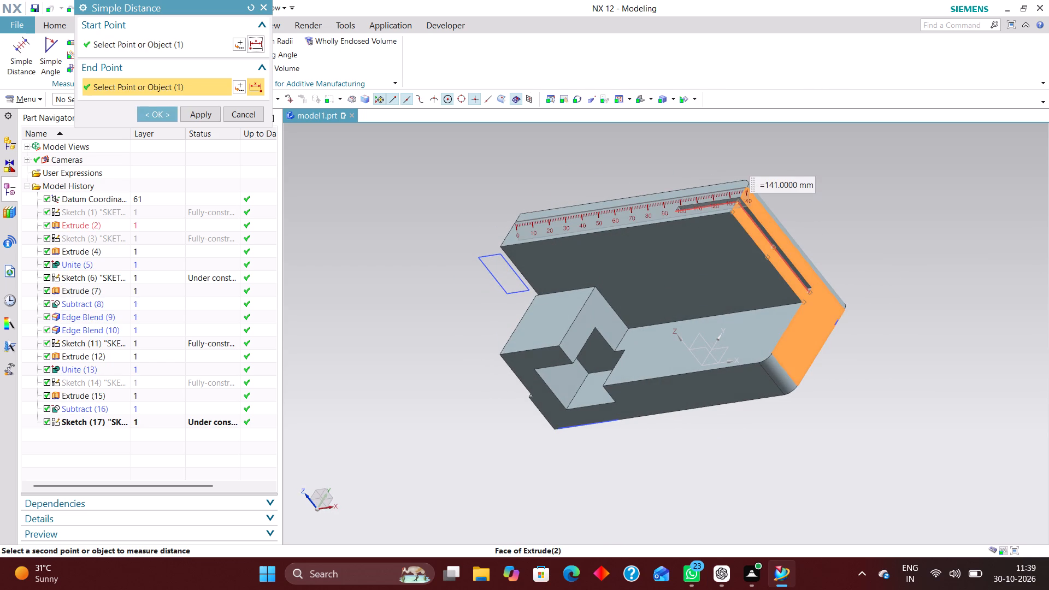
{"action": "left_click", "coordinate": [240, 114]}
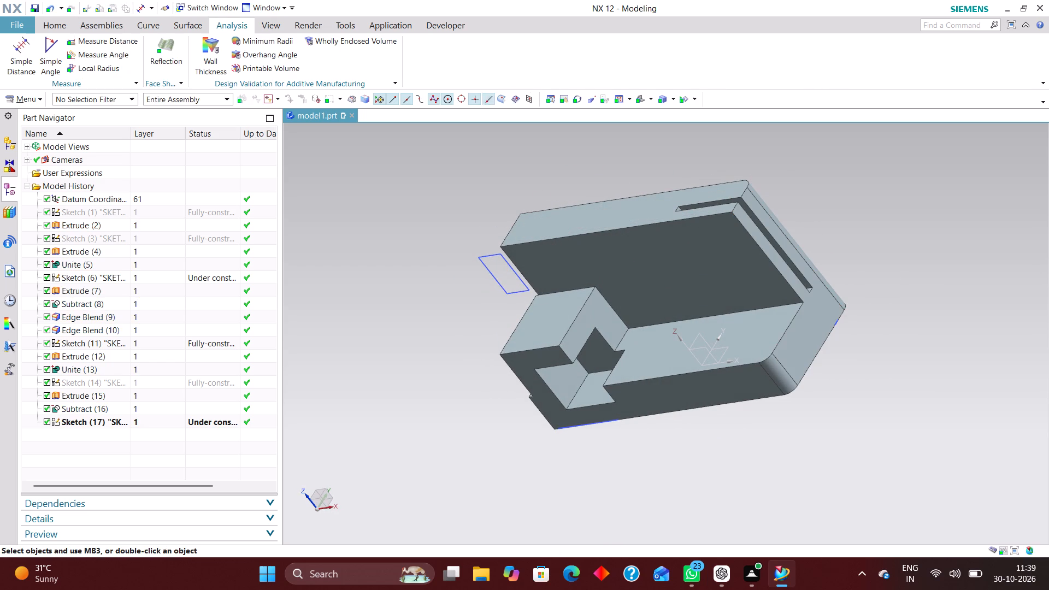
Edit the upright wall's extrude with rollback, set its start distance to -67.5 mm, and accept it.
{"action": "left_click", "coordinate": [110, 238]}
{"action": "right_click", "coordinate": [108, 237]}
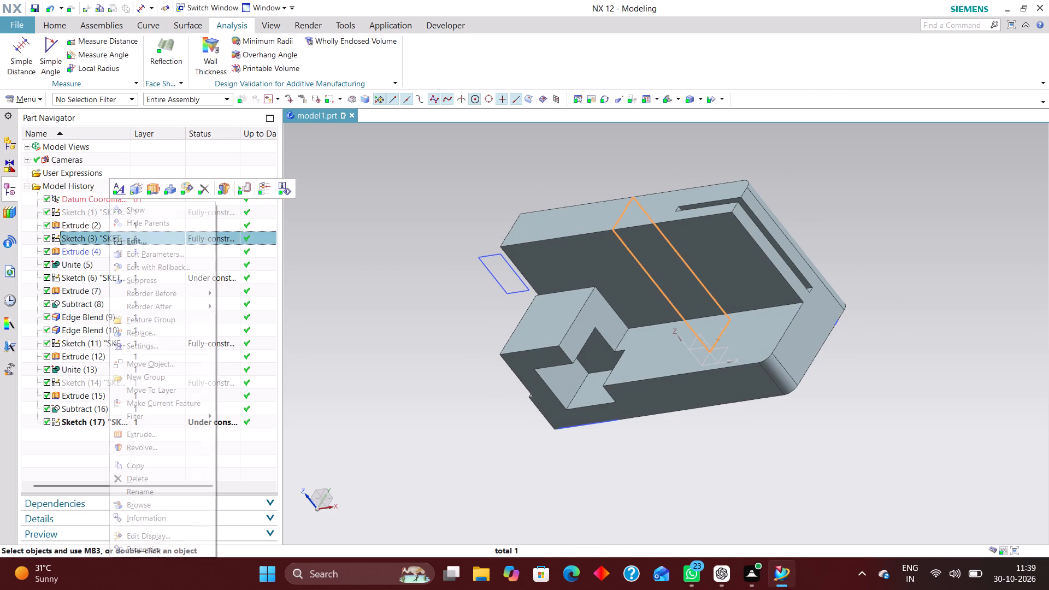
{"action": "left_click", "coordinate": [90, 252]}
{"action": "right_click", "coordinate": [96, 253]}
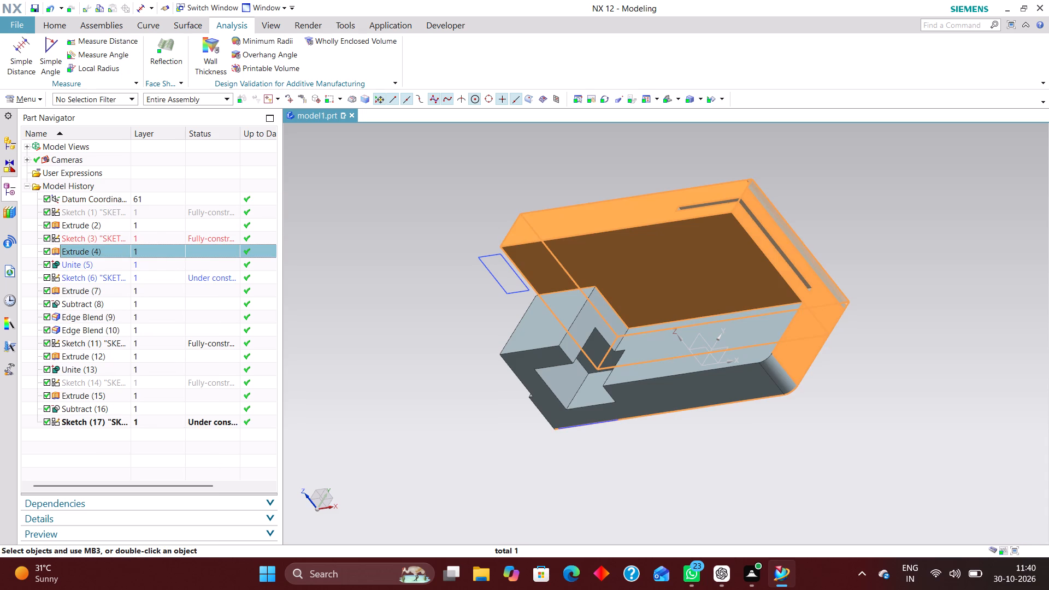
{"action": "right_click", "coordinate": [155, 255]}
{"action": "left_click", "coordinate": [193, 285]}
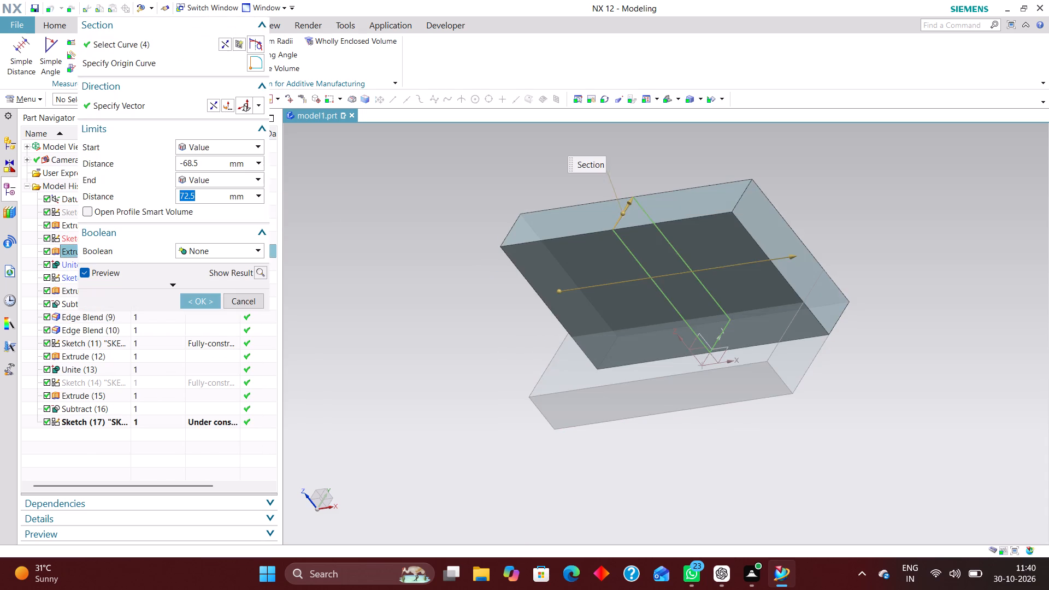
{"action": "middle_click_drag", "start_coordinate": [848, 216], "coordinate": [868, 190]}
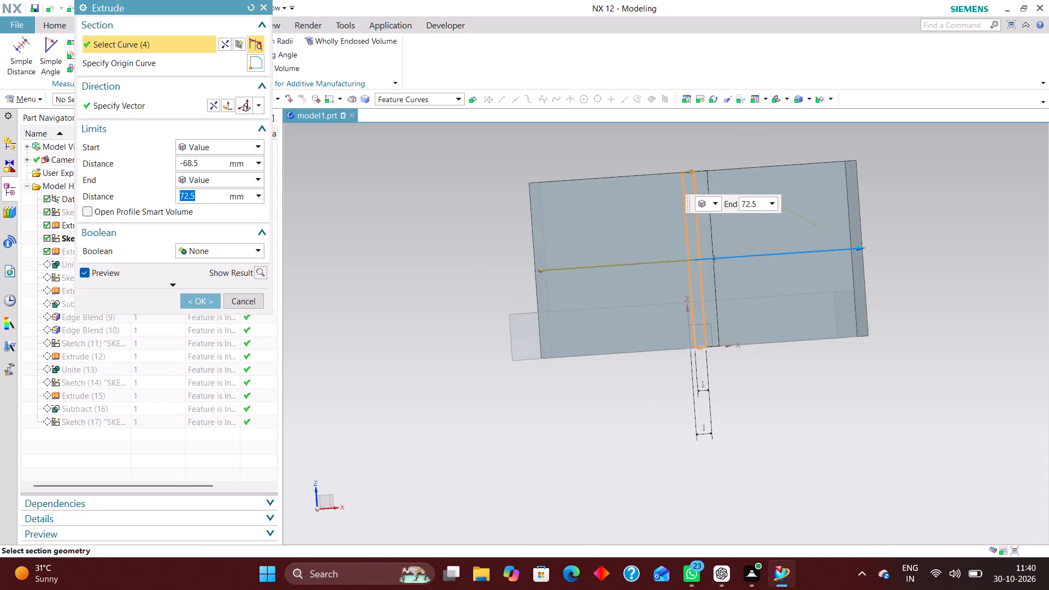
{"action": "right_click_drag", "start_coordinate": [909, 170], "coordinate": [859, 187]}
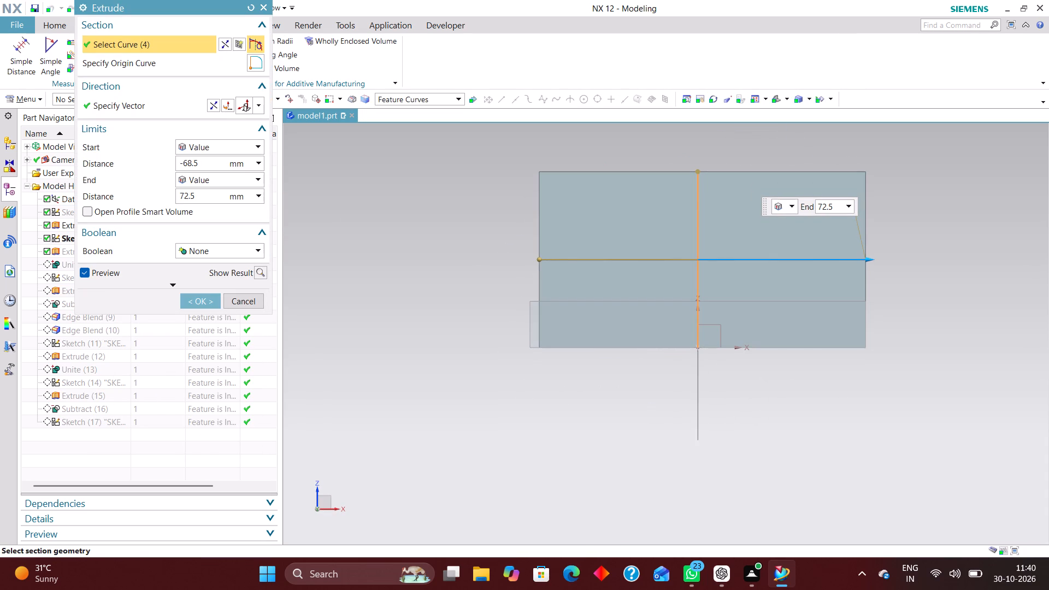
{"action": "left_click", "coordinate": [191, 163]}
{"action": "key", "text": "BackSpace"}
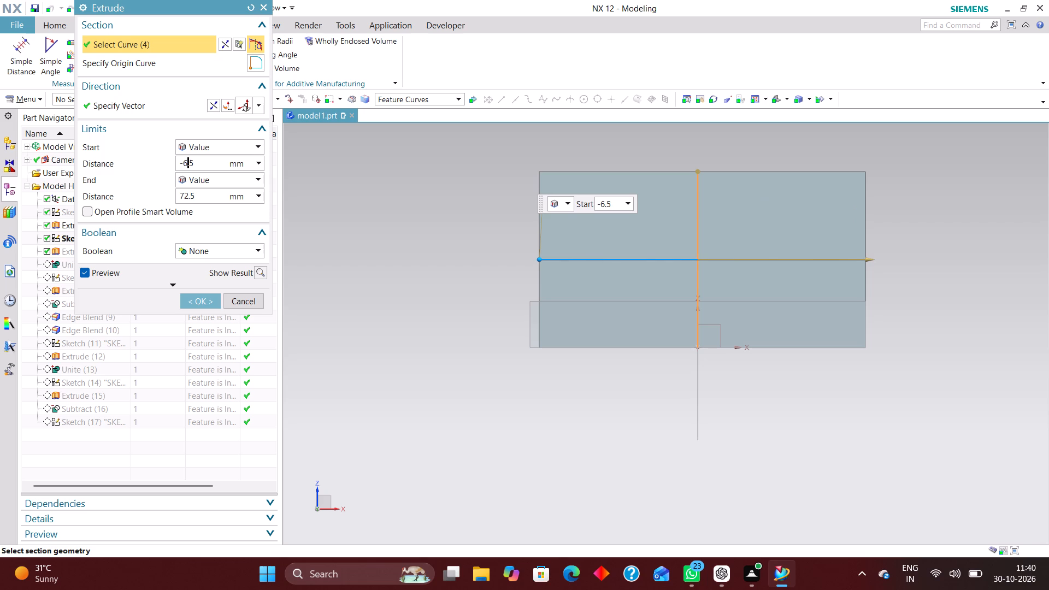
{"action": "key", "text": "7"}
{"action": "left_click", "coordinate": [200, 298]}
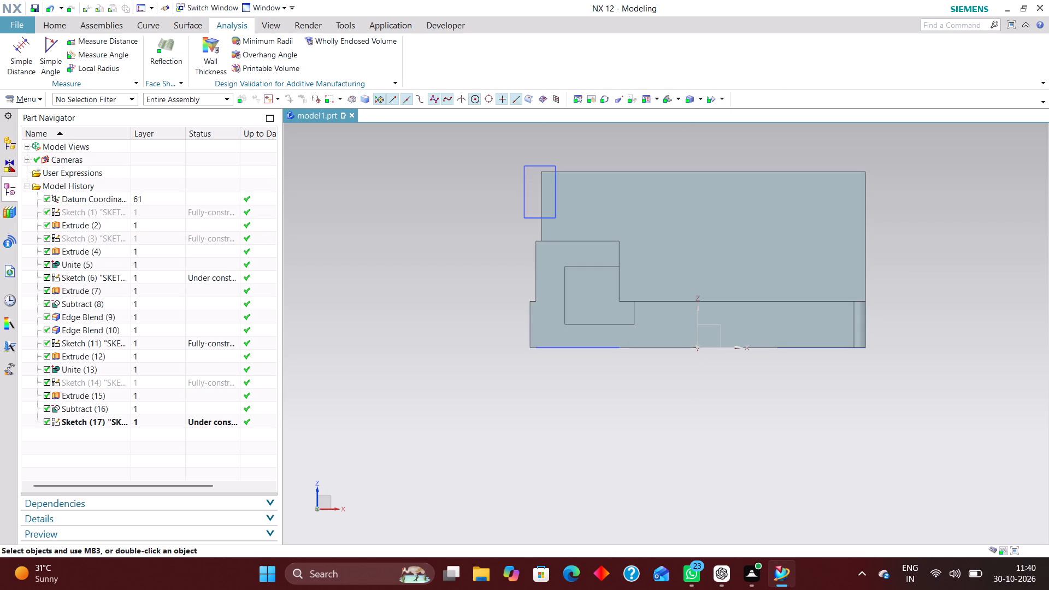
Measure the upright wall's length between its two ends with Simple Distance, and close the measurement.
{"action": "middle_click_drag", "start_coordinate": [503, 240], "coordinate": [526, 255]}
{"action": "left_click", "coordinate": [20, 49]}
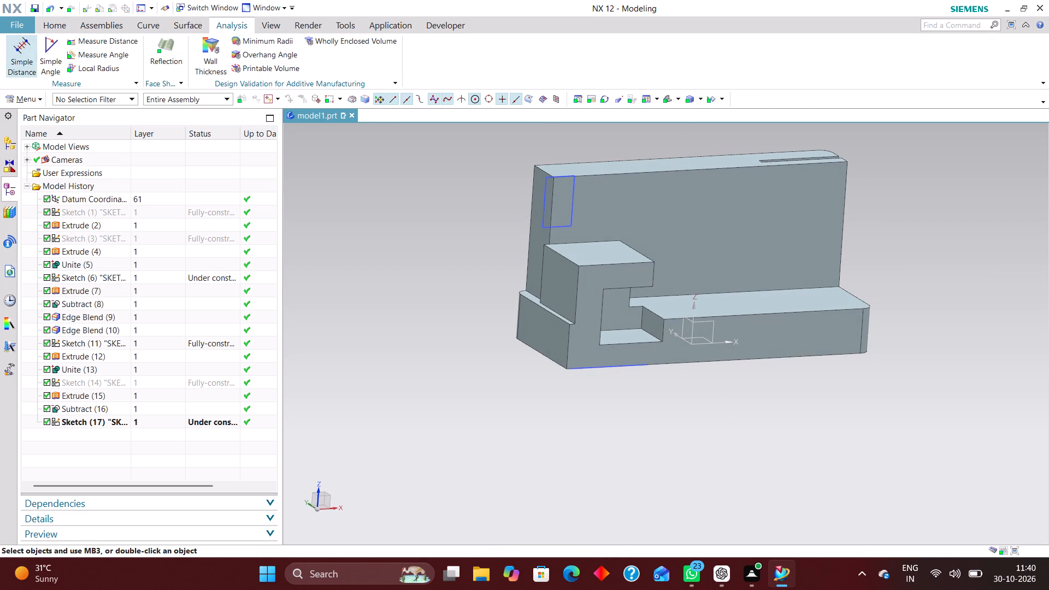
{"action": "left_click", "coordinate": [533, 240]}
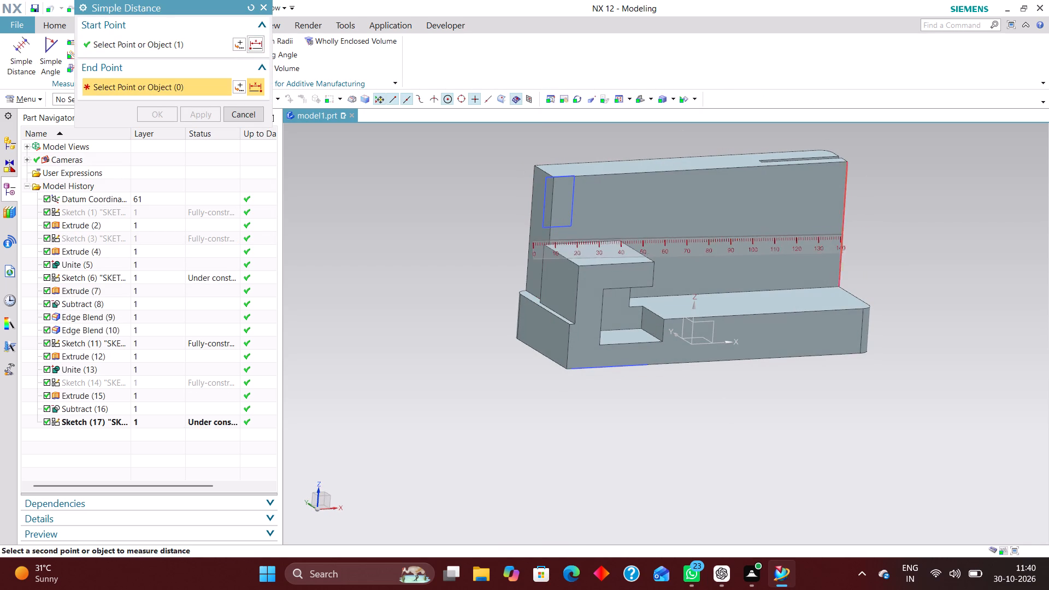
{"action": "middle_click_drag", "start_coordinate": [870, 227], "coordinate": [802, 248]}
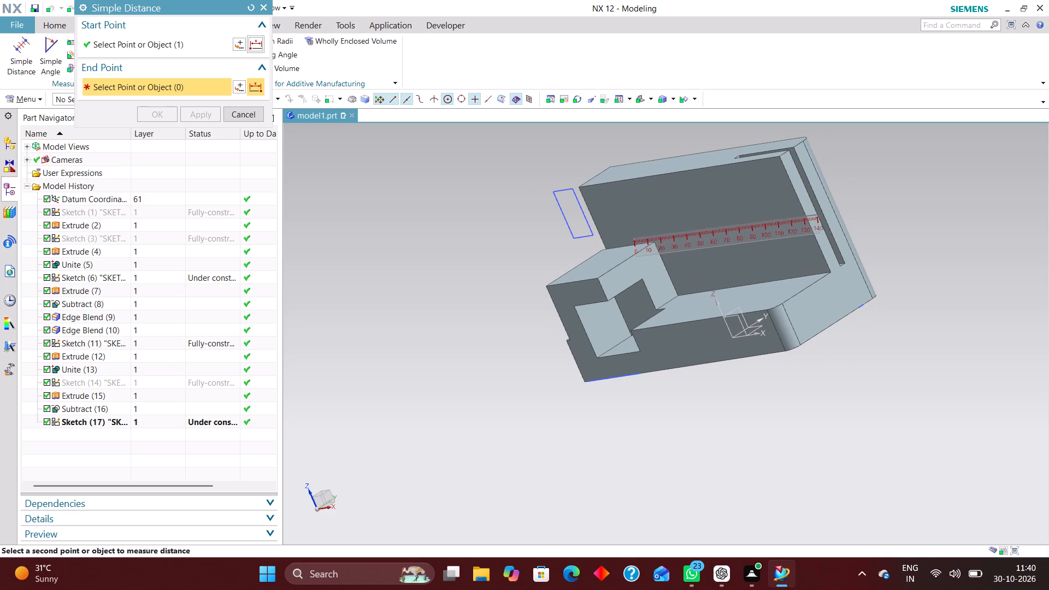
{"action": "double_click", "coordinate": [817, 215]}
{"action": "middle_click_drag", "start_coordinate": [887, 280], "coordinate": [928, 270]}
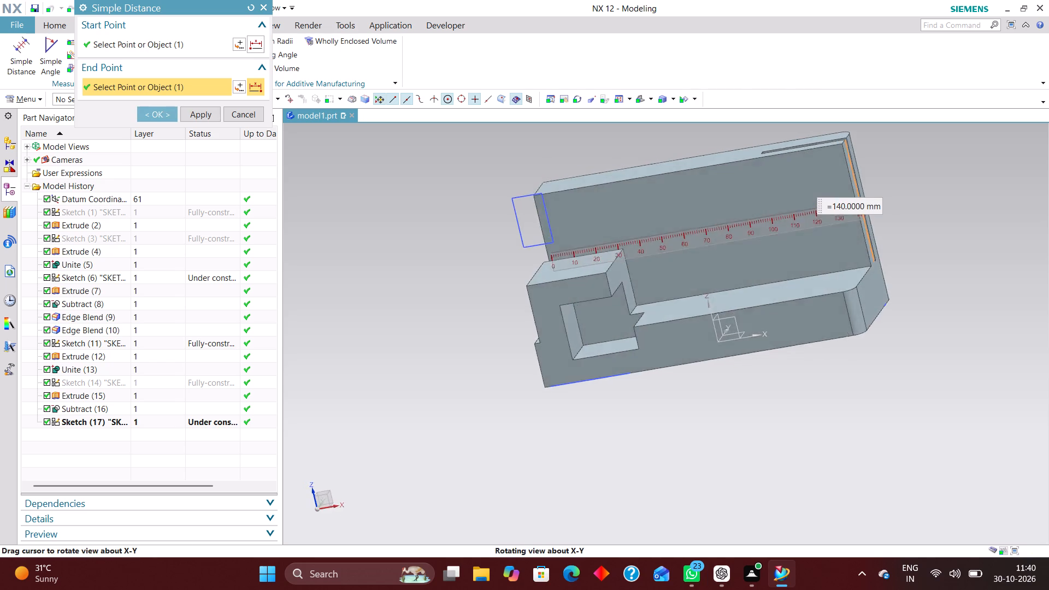
{"action": "middle_click_drag", "start_coordinate": [928, 270], "coordinate": [919, 278]}
{"action": "left_click", "coordinate": [251, 114]}
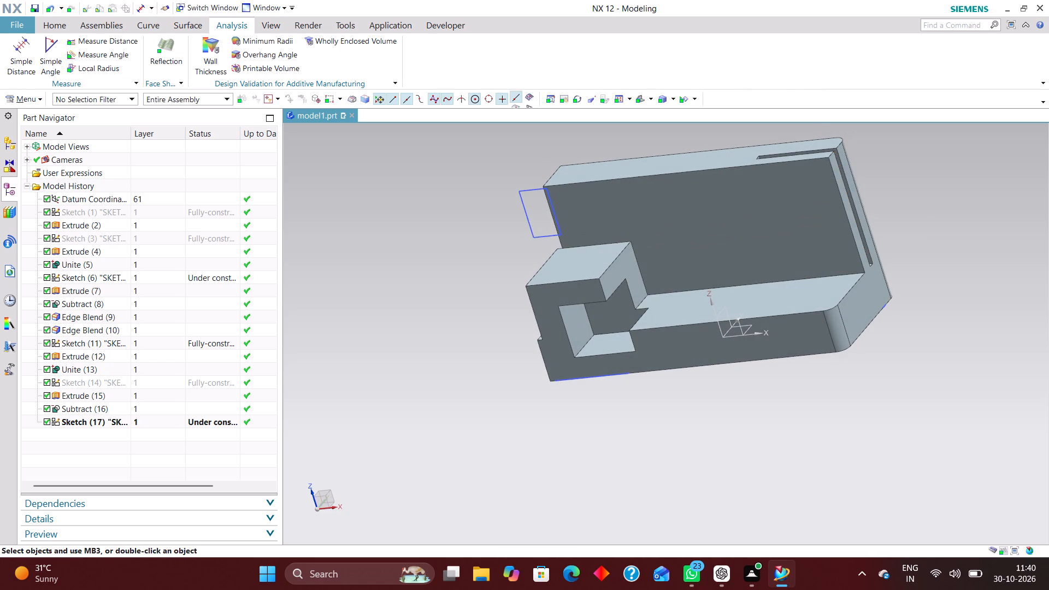
Measure the distance between the wall's end face and the base's end face beside the block, and close the measurement.
{"action": "middle_click_drag", "start_coordinate": [571, 216], "coordinate": [634, 222]}
{"action": "scroll", "coordinate": [553, 304], "scroll_direction": "up", "scroll_amount": 3}
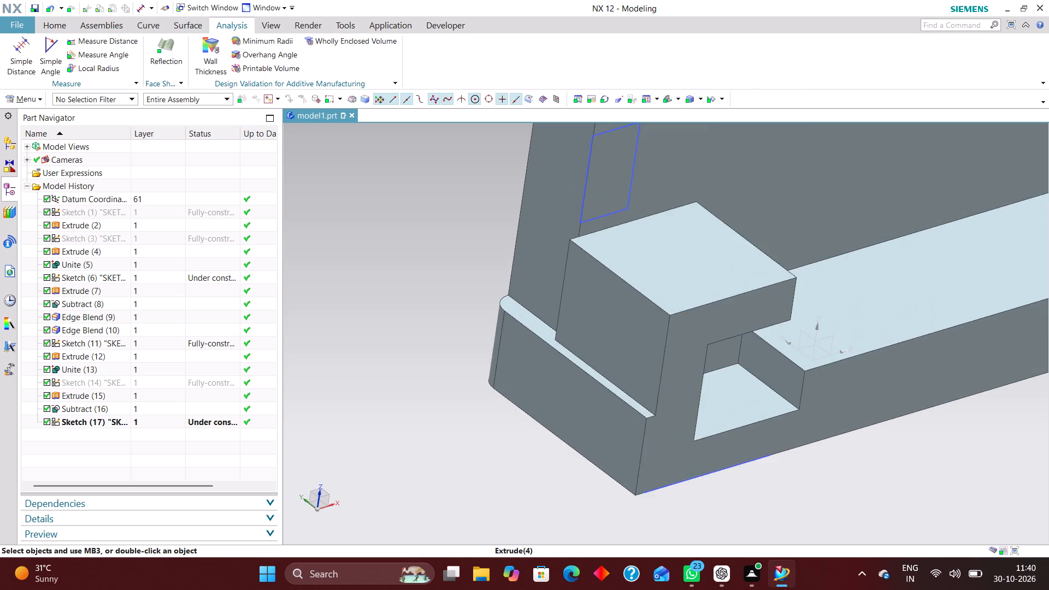
{"action": "scroll", "coordinate": [577, 251], "scroll_direction": "down", "scroll_amount": 2}
{"action": "left_click", "coordinate": [20, 55]}
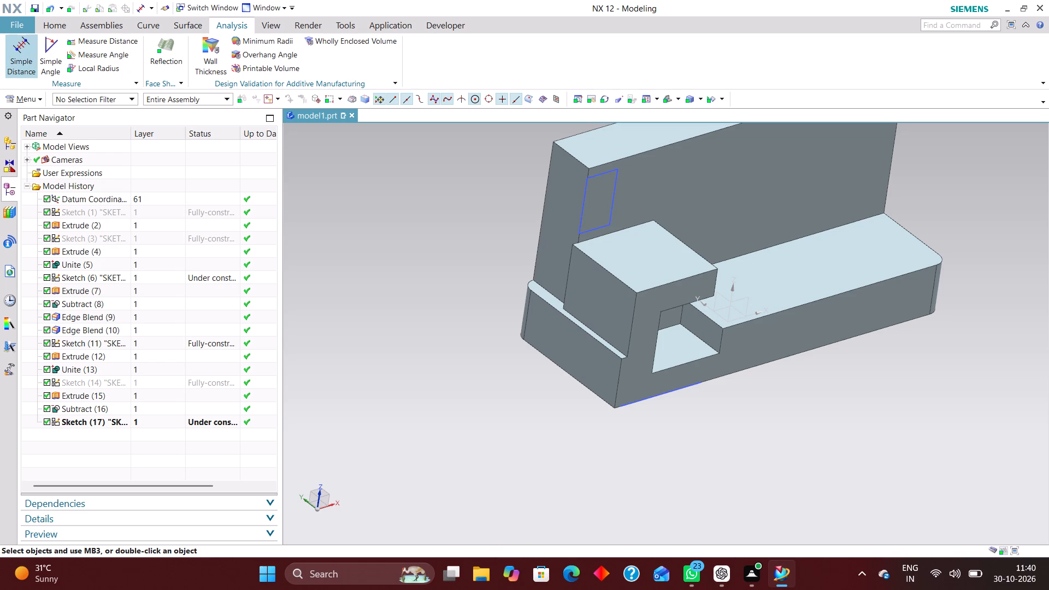
{"action": "scroll", "coordinate": [575, 326], "scroll_direction": "up", "scroll_amount": 3}
{"action": "left_click", "coordinate": [564, 216]}
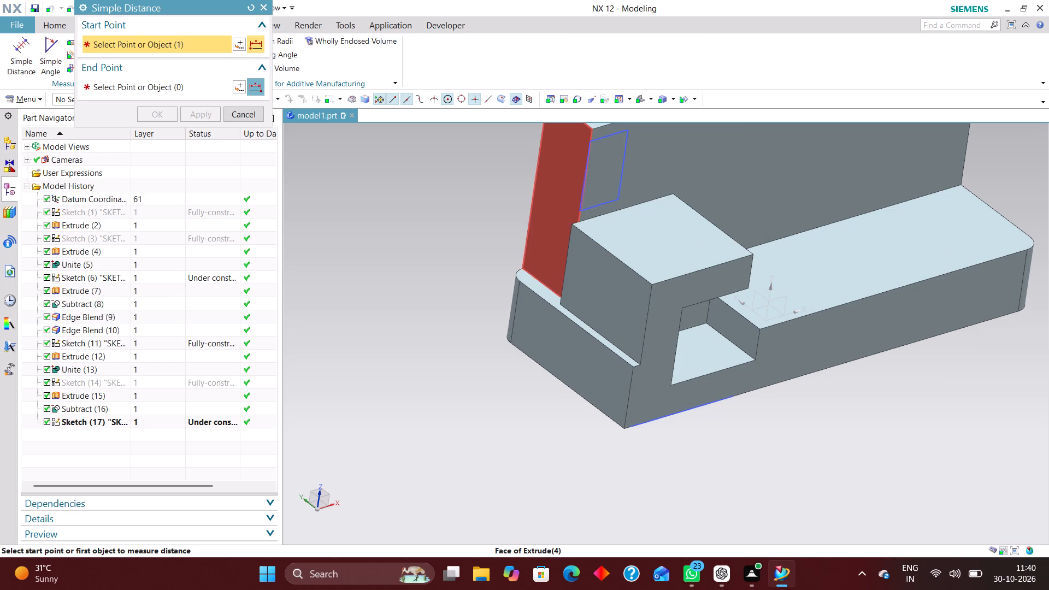
{"action": "left_click", "coordinate": [549, 346]}
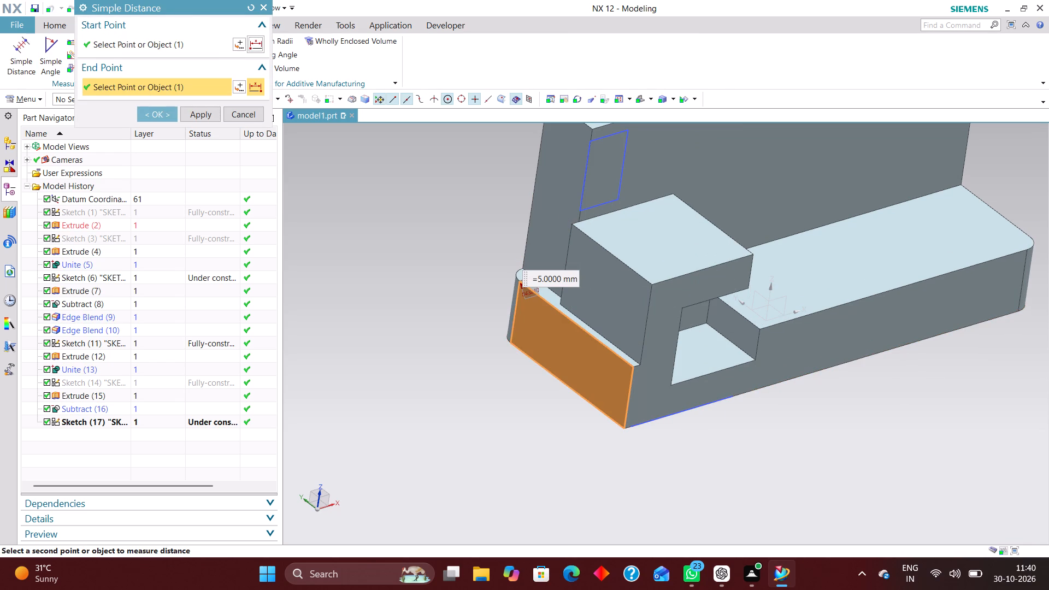
{"action": "left_click", "coordinate": [257, 115]}
Open the sketch of the thin wall slot, Sketch (6), for editing with rollback, facing the sketch plane.
{"action": "scroll", "coordinate": [551, 327], "scroll_direction": "down", "scroll_amount": 3}
{"action": "scroll", "coordinate": [591, 294], "scroll_direction": "up", "scroll_amount": 2}
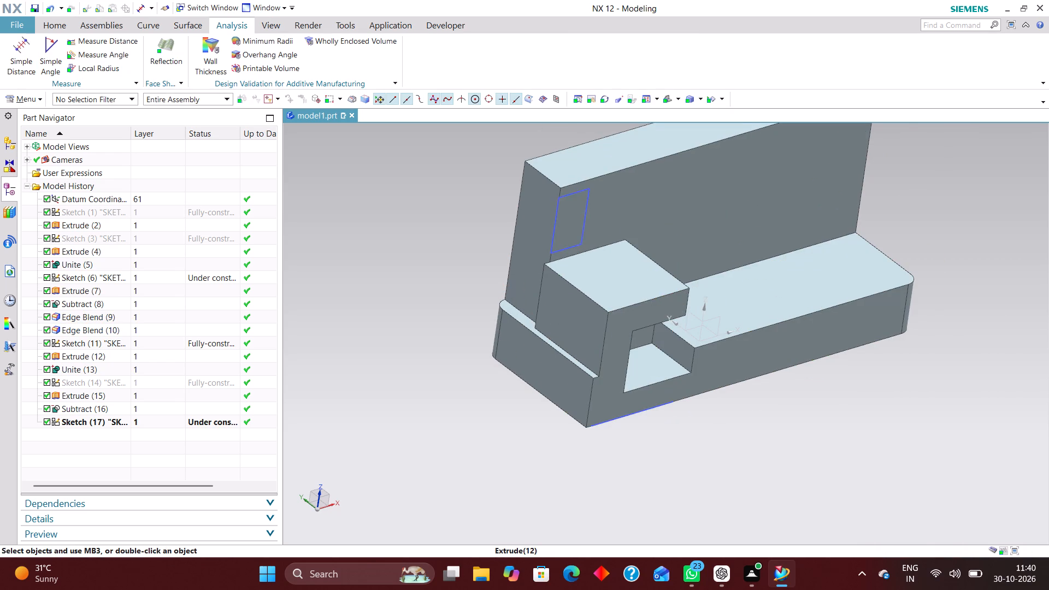
{"action": "scroll", "coordinate": [448, 306], "scroll_direction": "down", "scroll_amount": 2}
{"action": "middle_click_drag", "start_coordinate": [810, 263], "coordinate": [720, 271]}
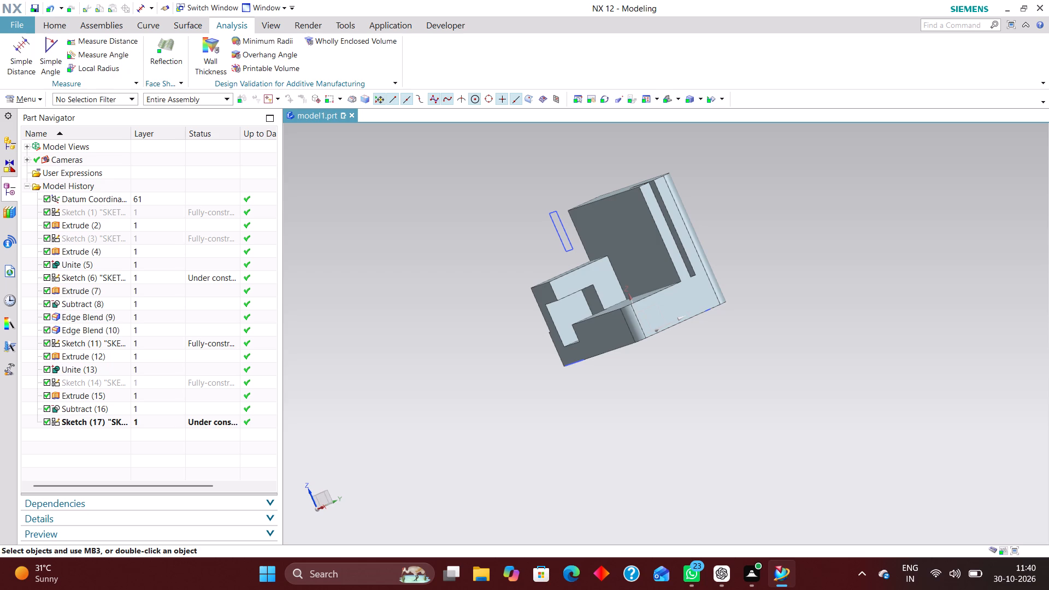
{"action": "left_click", "coordinate": [60, 26]}
{"action": "middle_click_drag", "start_coordinate": [554, 264], "coordinate": [596, 276]}
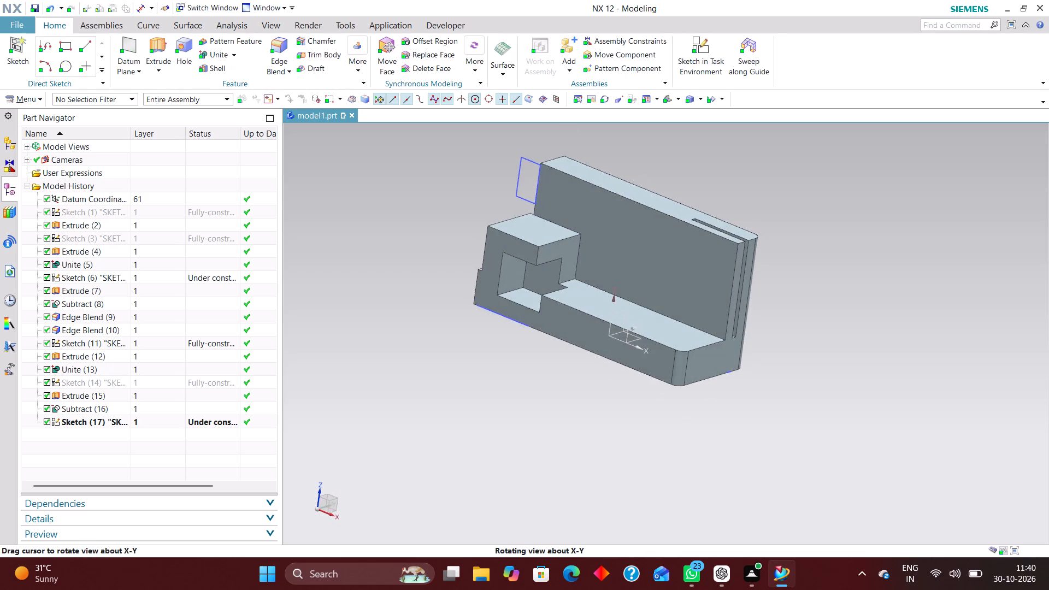
{"action": "middle_click_drag", "start_coordinate": [596, 276], "coordinate": [596, 278]}
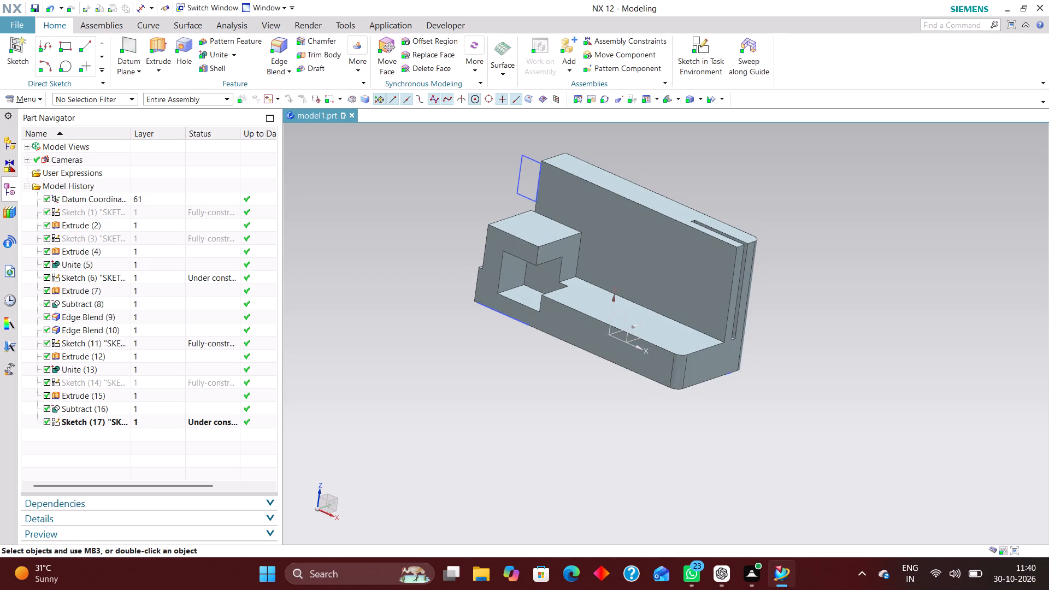
{"action": "left_click", "coordinate": [155, 234]}
{"action": "left_click", "coordinate": [150, 275]}
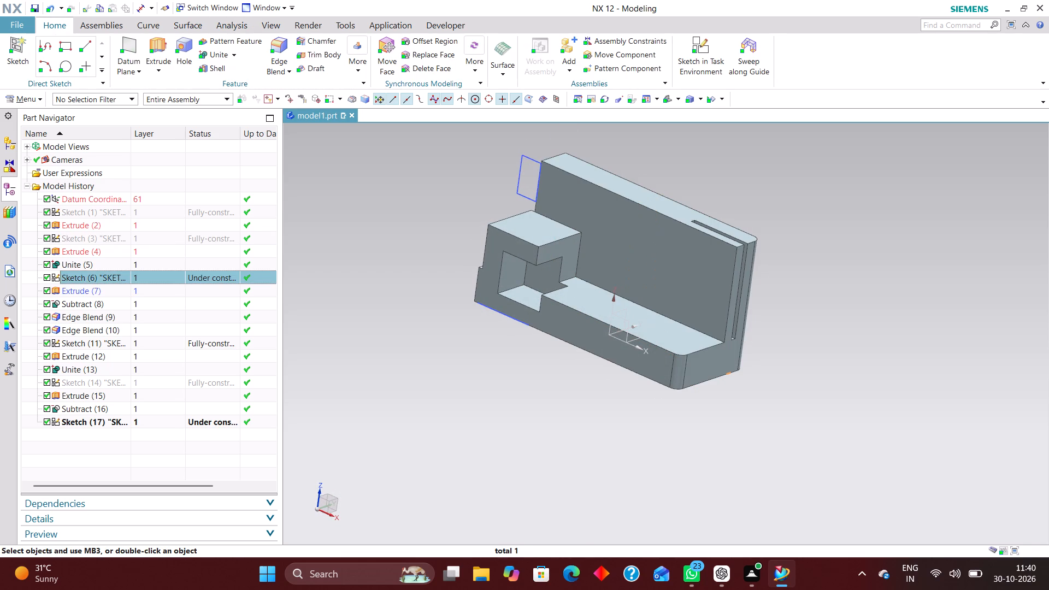
{"action": "right_click", "coordinate": [150, 275]}
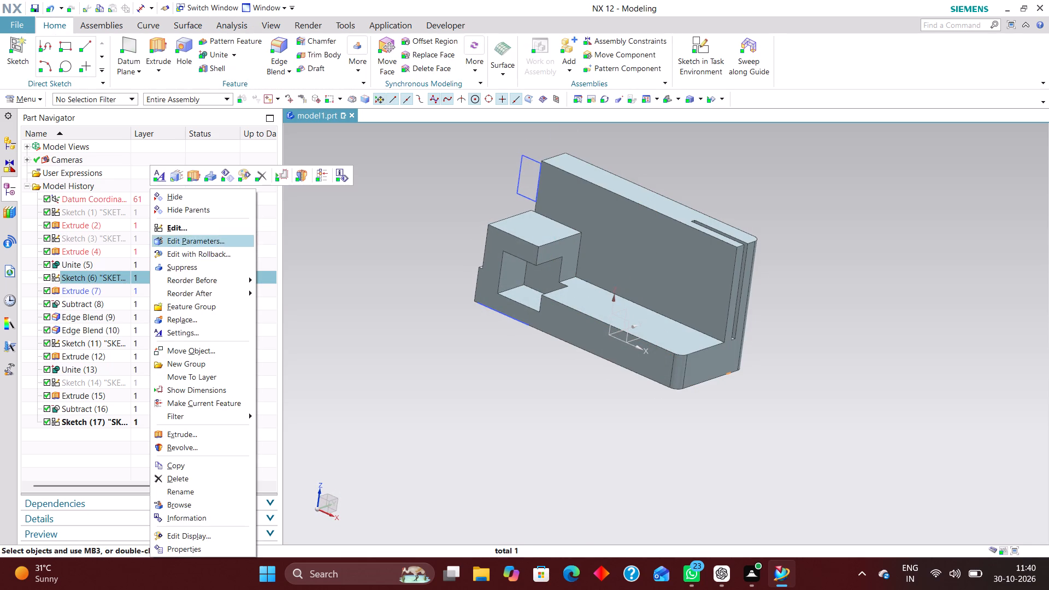
{"action": "left_click", "coordinate": [181, 253]}
{"action": "scroll", "coordinate": [575, 263], "scroll_direction": "down", "scroll_amount": 2}
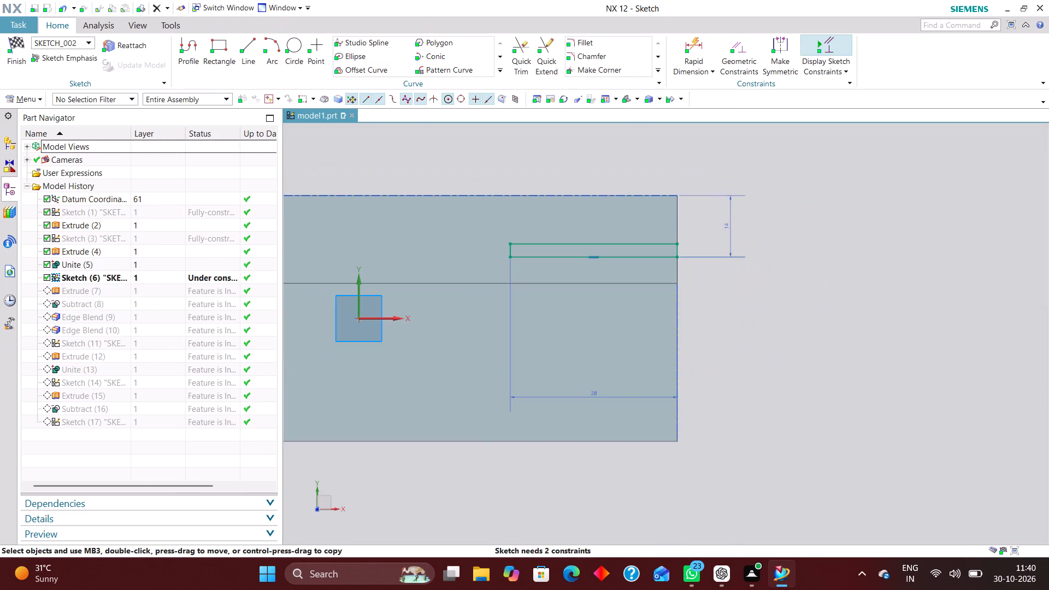
{"action": "middle_click", "coordinate": [733, 288]}
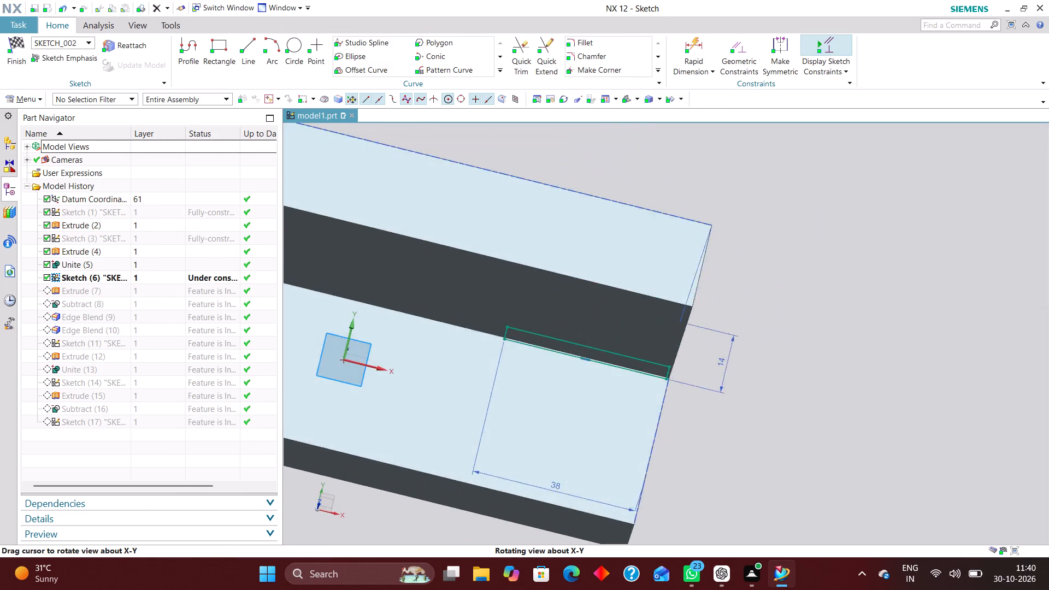
{"action": "right_click_drag", "start_coordinate": [836, 318], "coordinate": [728, 326]}
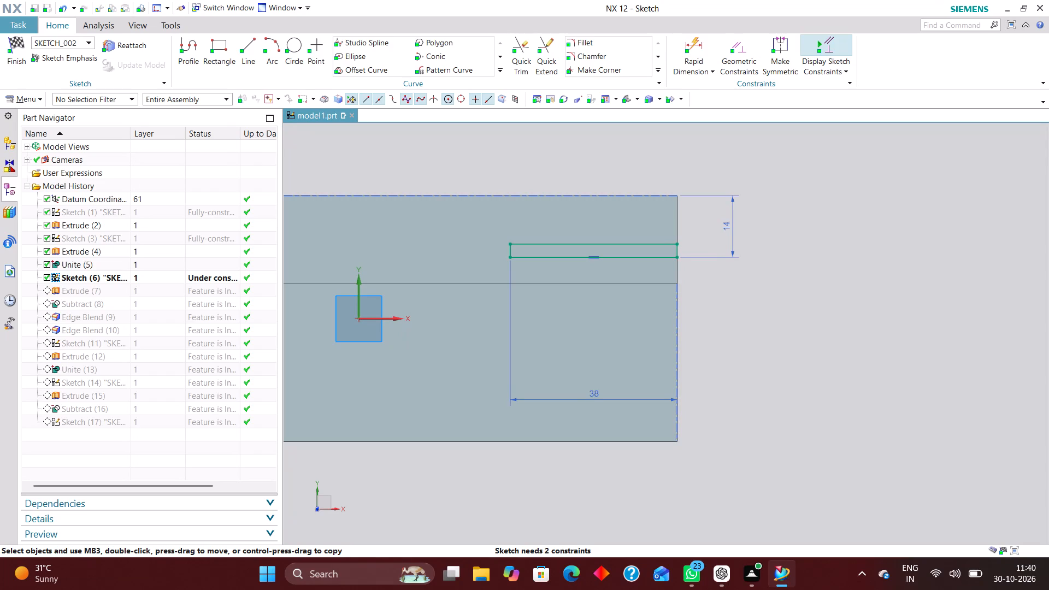
{"action": "scroll", "coordinate": [669, 317], "scroll_direction": "down", "scroll_amount": 3}
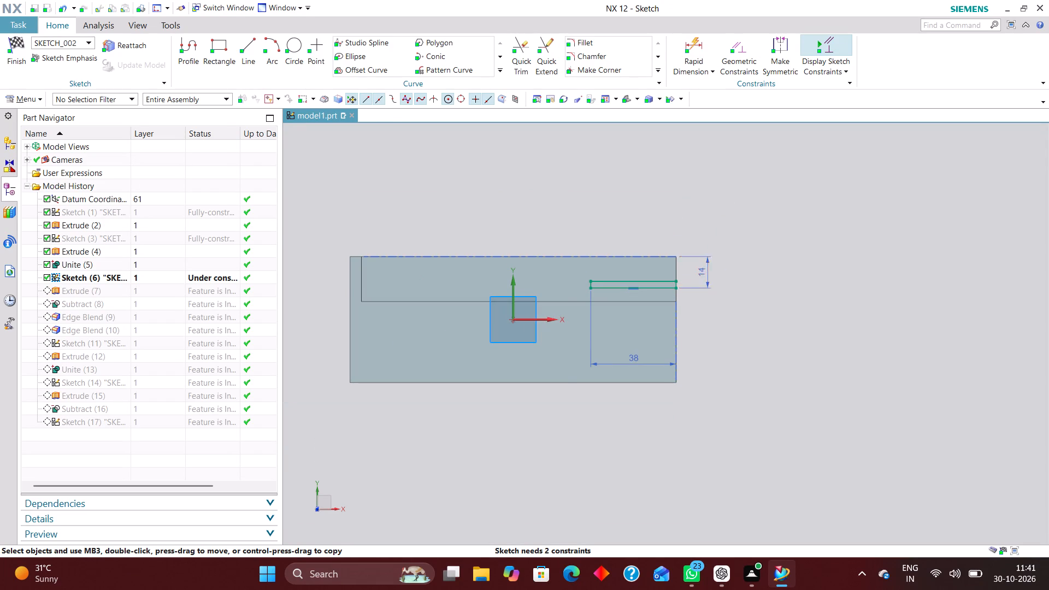
{"action": "scroll", "coordinate": [683, 282], "scroll_direction": "up", "scroll_amount": 4}
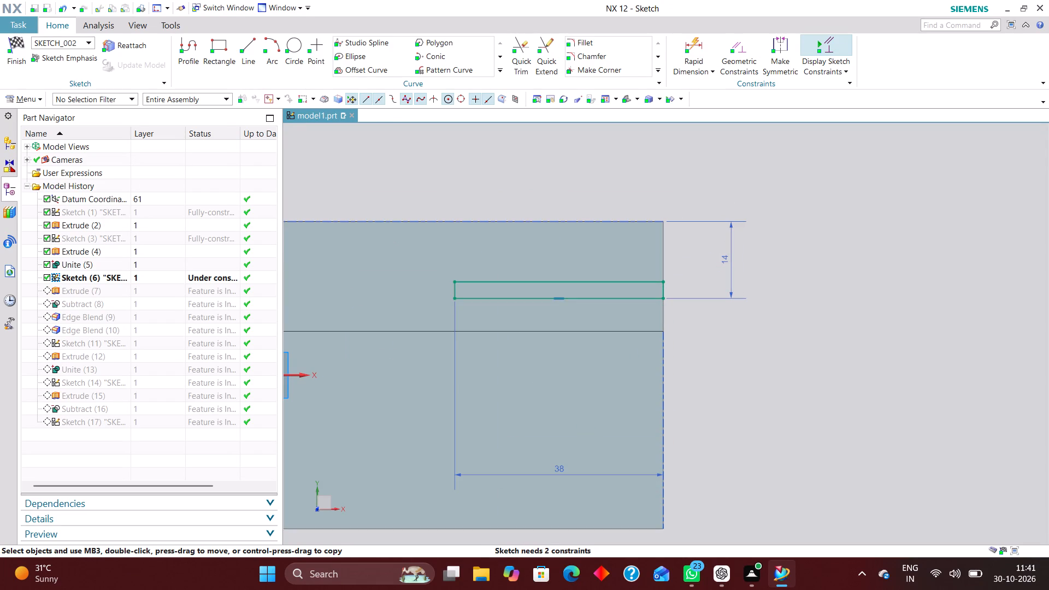
Delete the slot's 14 mm offset dimension and instead dimension its long line nearest the wall's back edge 14 mm from that edge.
{"action": "right_click_drag", "start_coordinate": [732, 259], "coordinate": [654, 255]}
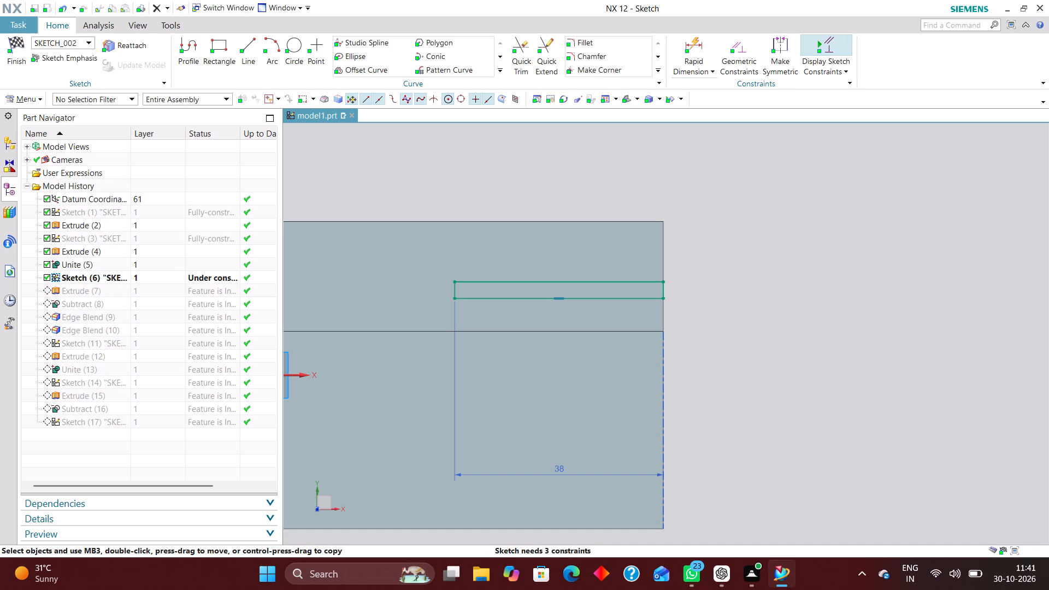
{"action": "left_click", "coordinate": [685, 34]}
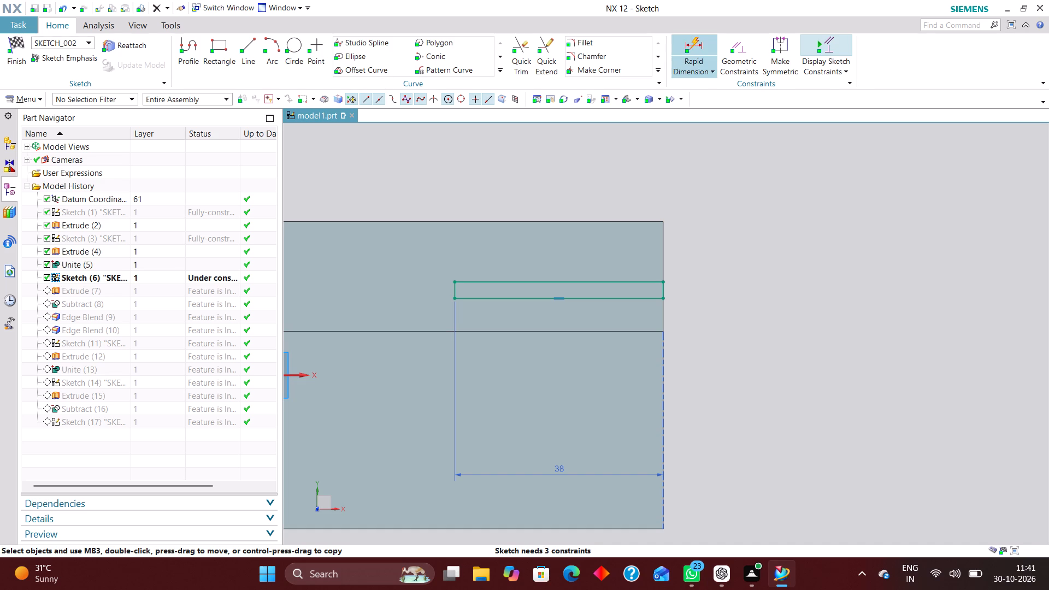
{"action": "left_click", "coordinate": [692, 45]}
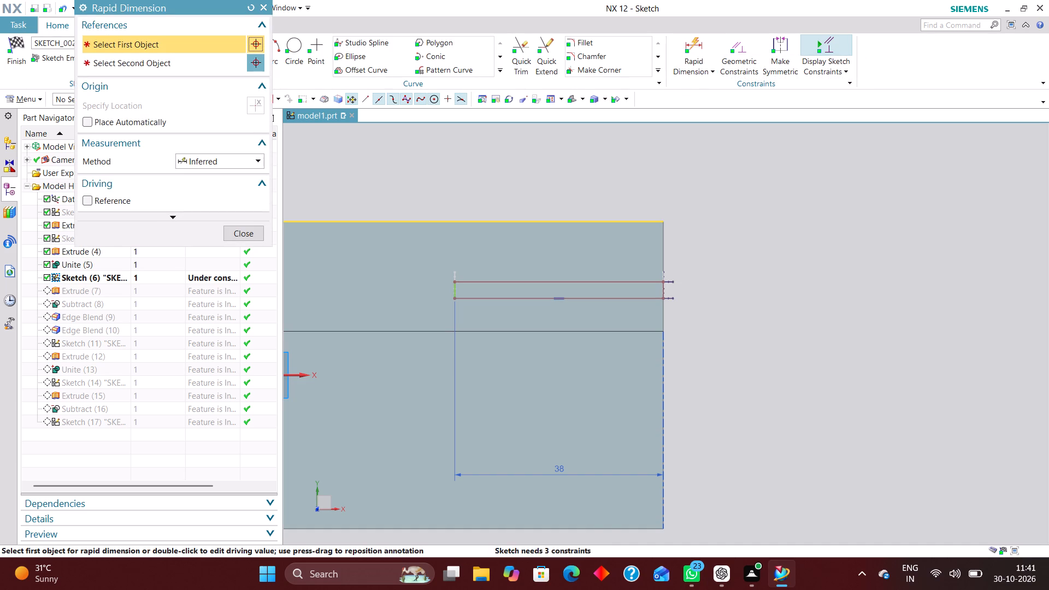
{"action": "left_click", "coordinate": [661, 219]}
{"action": "left_click", "coordinate": [653, 283]}
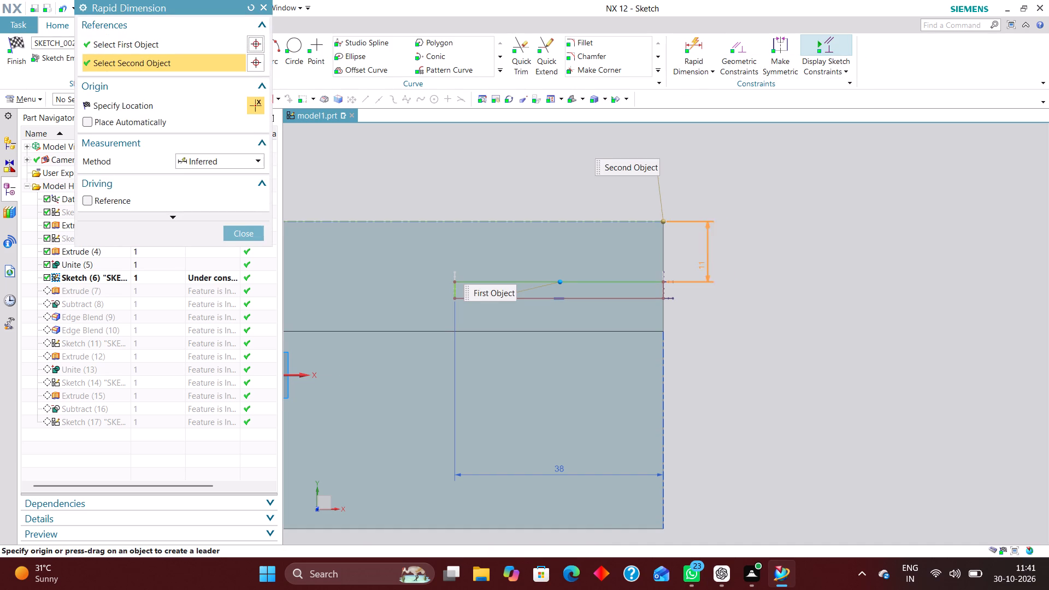
{"action": "left_click", "coordinate": [740, 251]}
{"action": "key", "text": "1"}
{"action": "key", "text": "4"}
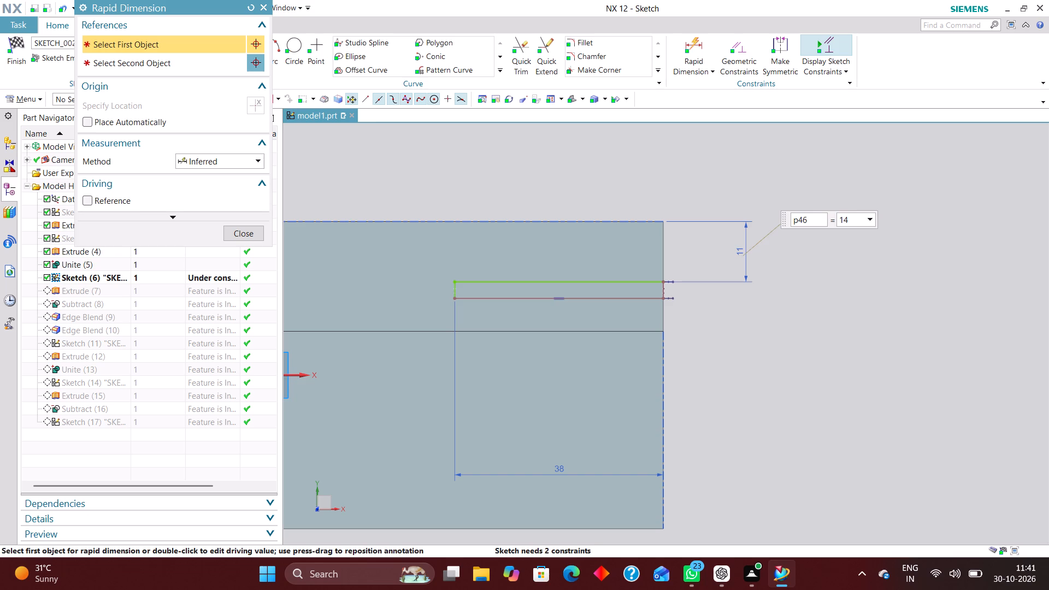
{"action": "key", "text": "Return"}
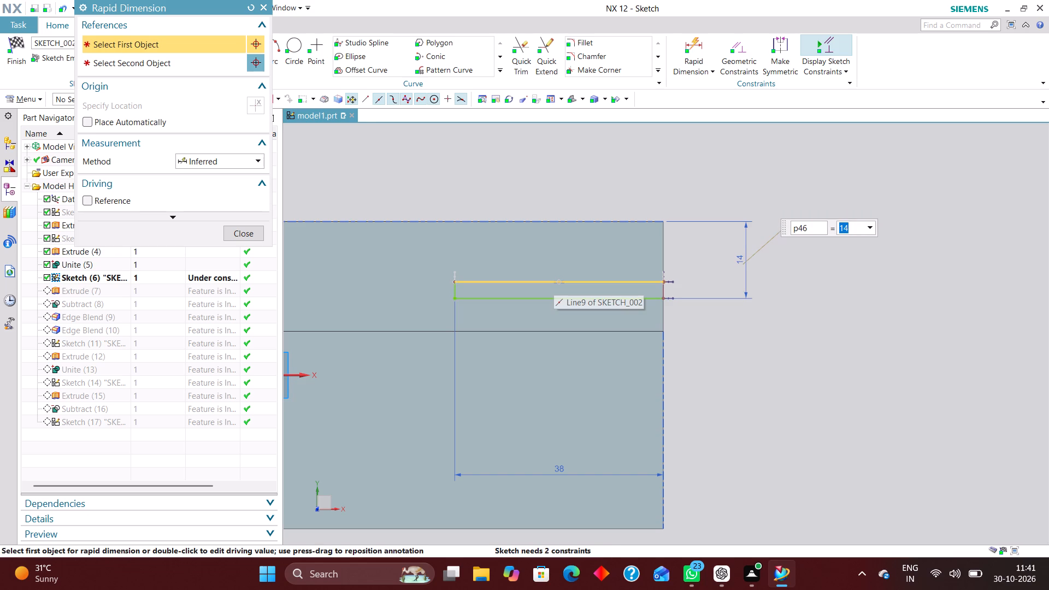
{"action": "left_click", "coordinate": [246, 233]}
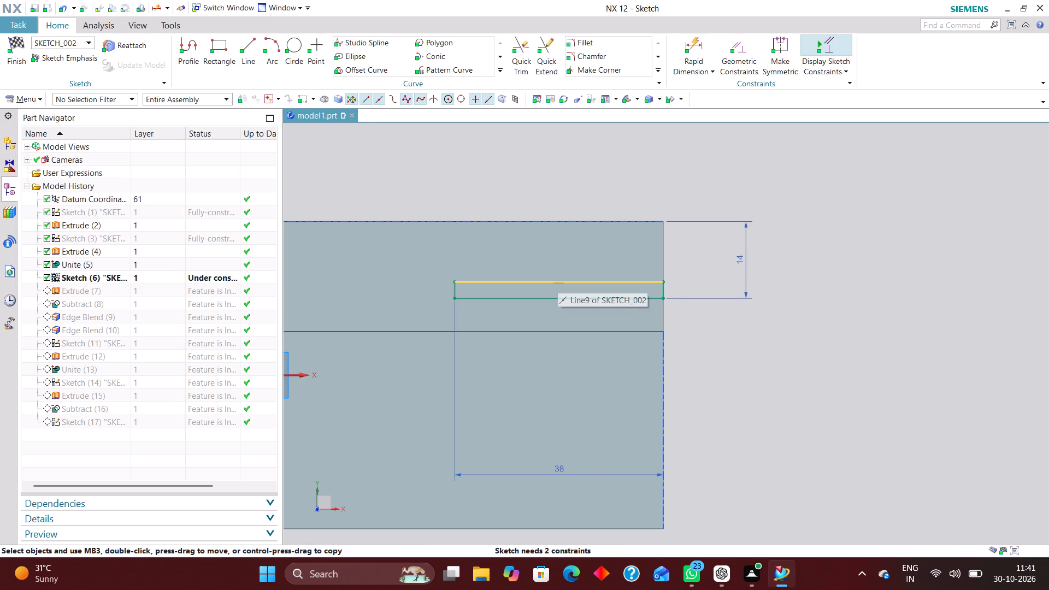
Move the slot's other long line past the dimensioned line, so the slot lies farther from the wall's back edge.
{"action": "left_click_drag", "start_coordinate": [557, 282], "coordinate": [564, 317]}
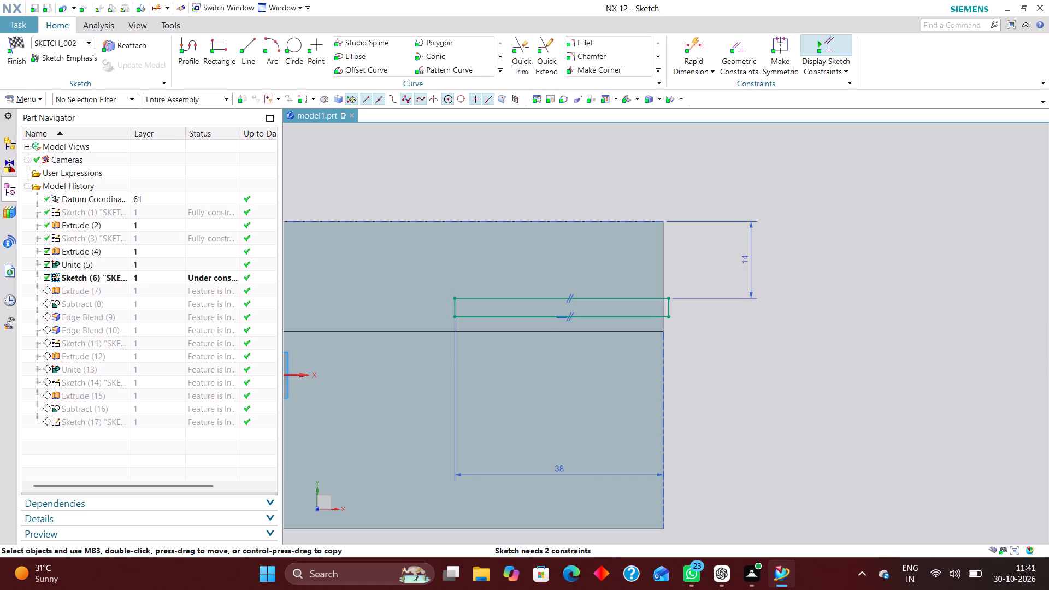
Dimension the slot's long line farthest from the wall's back edge 20 mm from that edge.
{"action": "right_click_drag", "start_coordinate": [573, 312], "coordinate": [547, 333]}
{"action": "right_click_drag", "start_coordinate": [573, 311], "coordinate": [468, 325]}
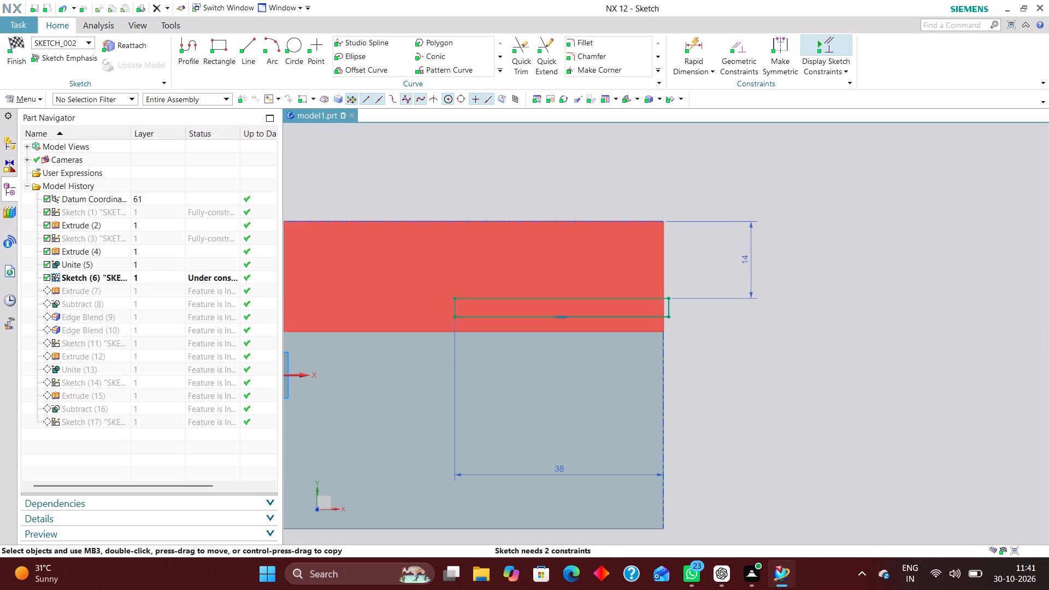
{"action": "left_click", "coordinate": [700, 45]}
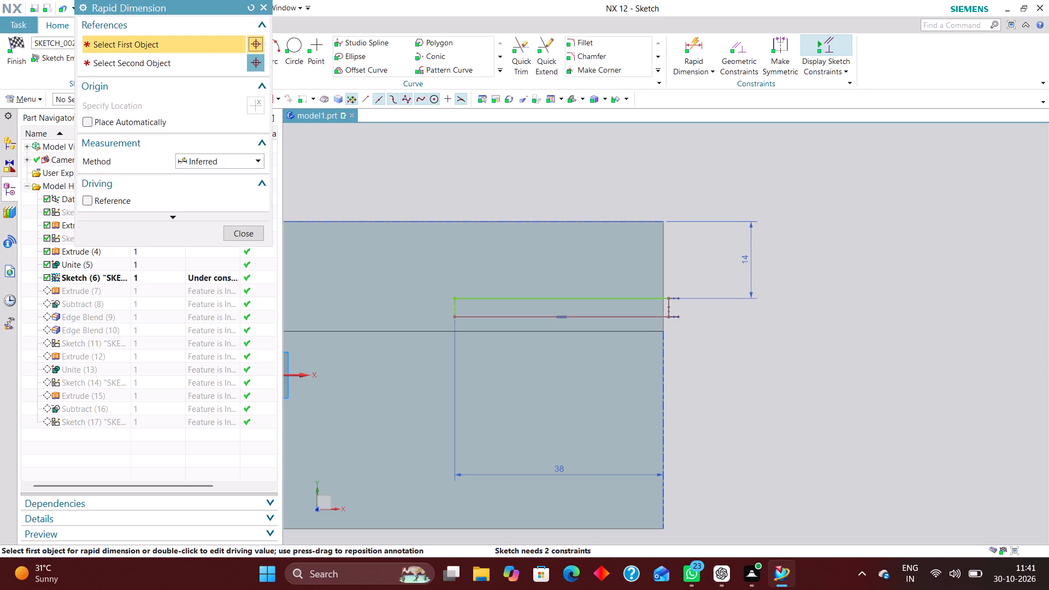
{"action": "left_click", "coordinate": [665, 220]}
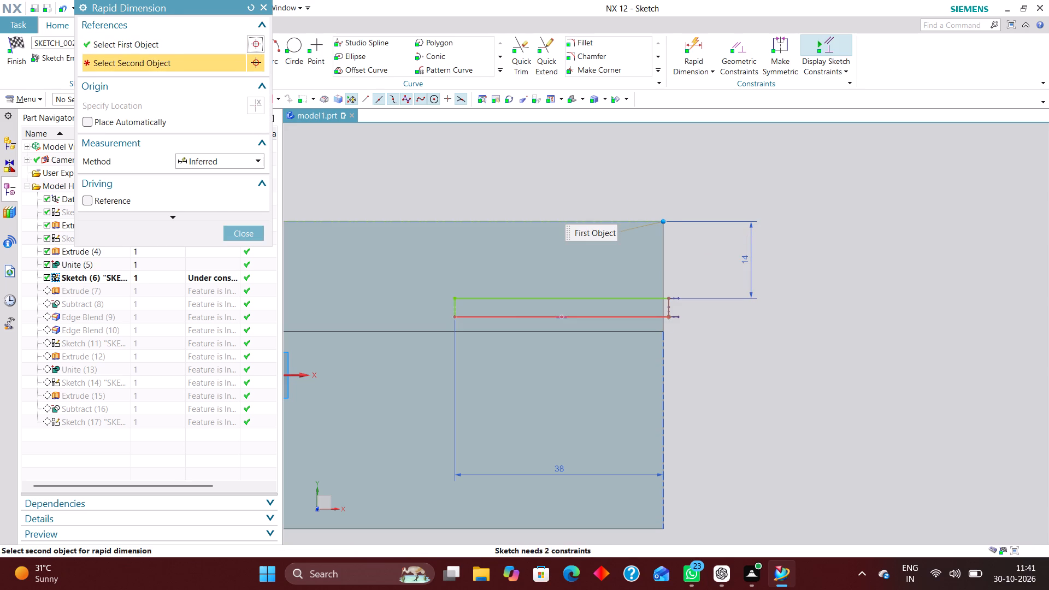
{"action": "left_click", "coordinate": [647, 316]}
{"action": "left_click", "coordinate": [785, 278]}
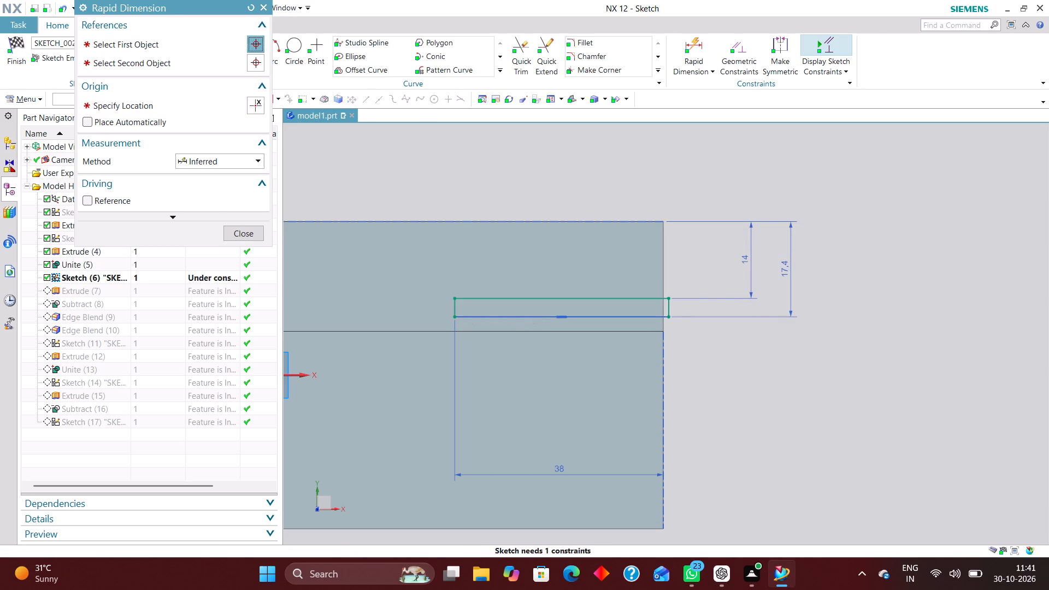
{"action": "type", "text": "20"}
{"action": "key", "text": "Return"}
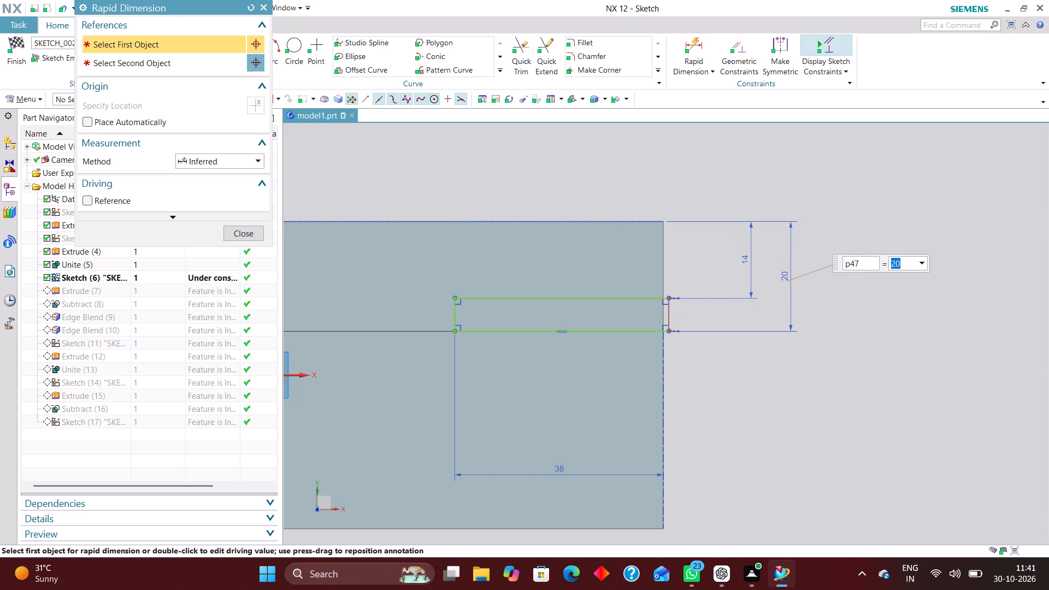
Dimension the slot's outer short line 72.5 mm from the vertical axis, flush with the wall's end, and finish the sketch.
{"action": "scroll", "coordinate": [907, 217], "scroll_direction": "down", "scroll_amount": 2}
{"action": "scroll", "coordinate": [810, 277], "scroll_direction": "up", "scroll_amount": 3}
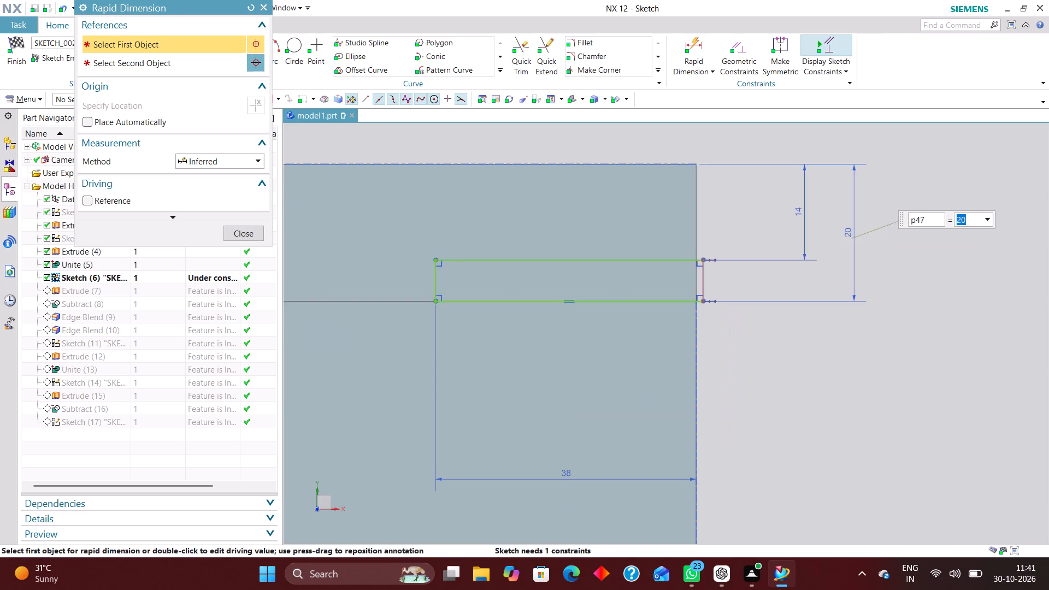
{"action": "scroll", "coordinate": [838, 291], "scroll_direction": "down", "scroll_amount": 2}
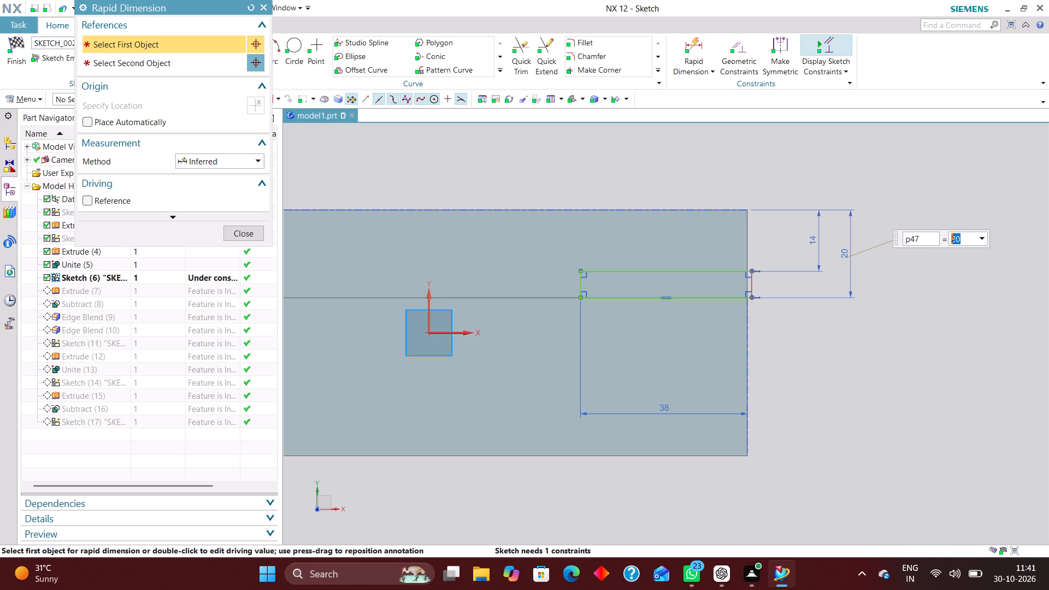
{"action": "left_click", "coordinate": [426, 315]}
{"action": "left_click", "coordinate": [752, 279]}
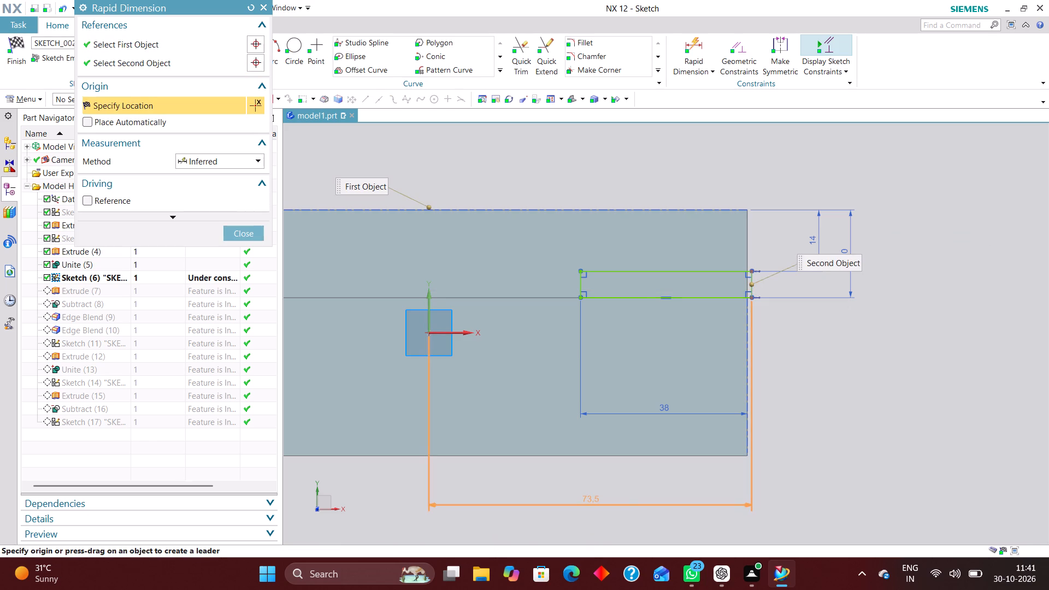
{"action": "left_click", "coordinate": [616, 498]}
{"action": "type", "text": "72.5"}
{"action": "key", "text": "Return"}
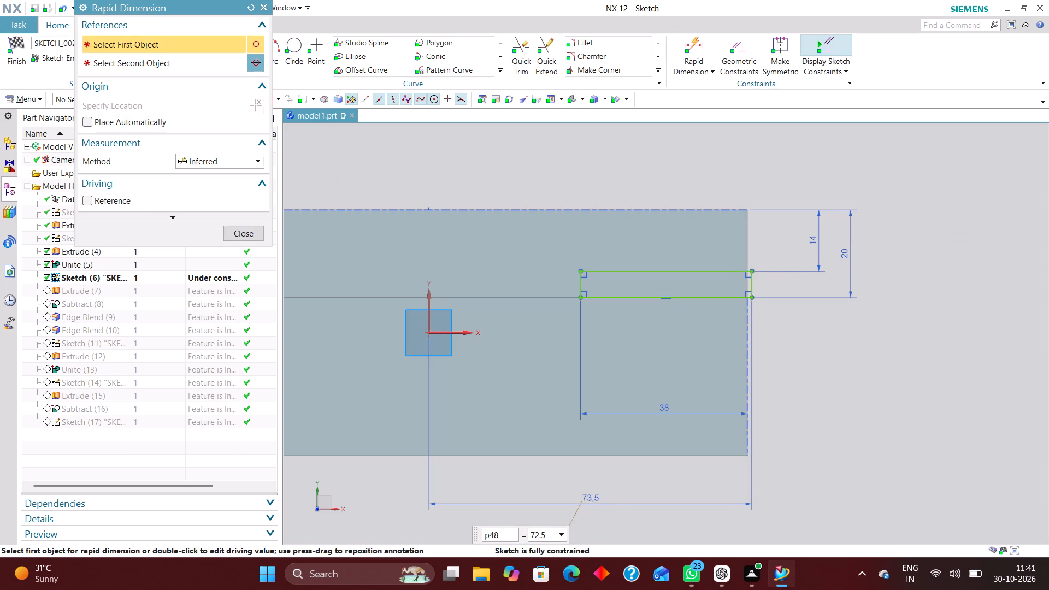
{"action": "key", "text": "Return"}
{"action": "left_click", "coordinate": [236, 233]}
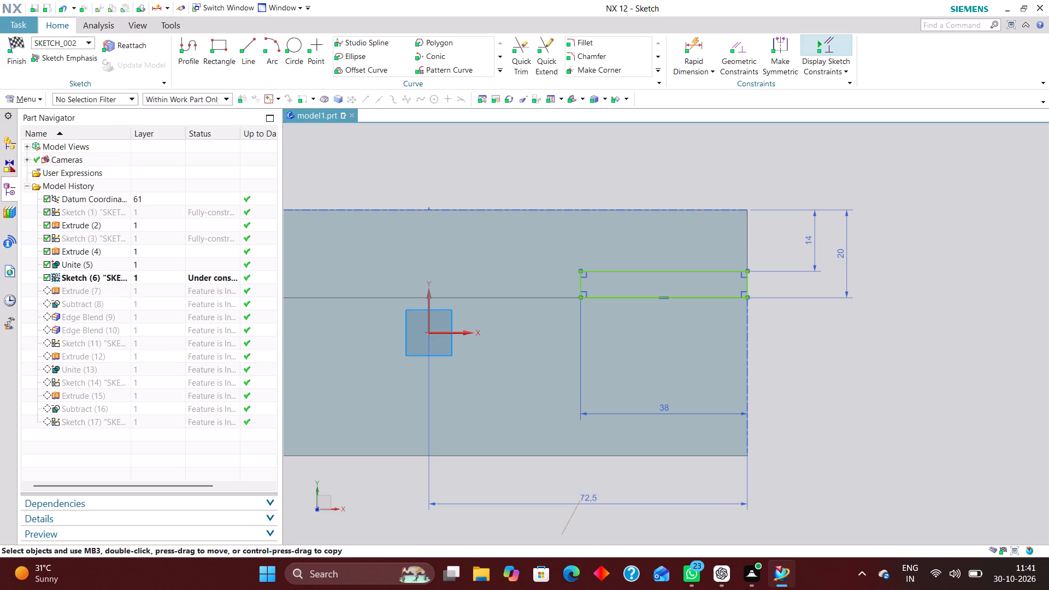
{"action": "left_click", "coordinate": [10, 43]}
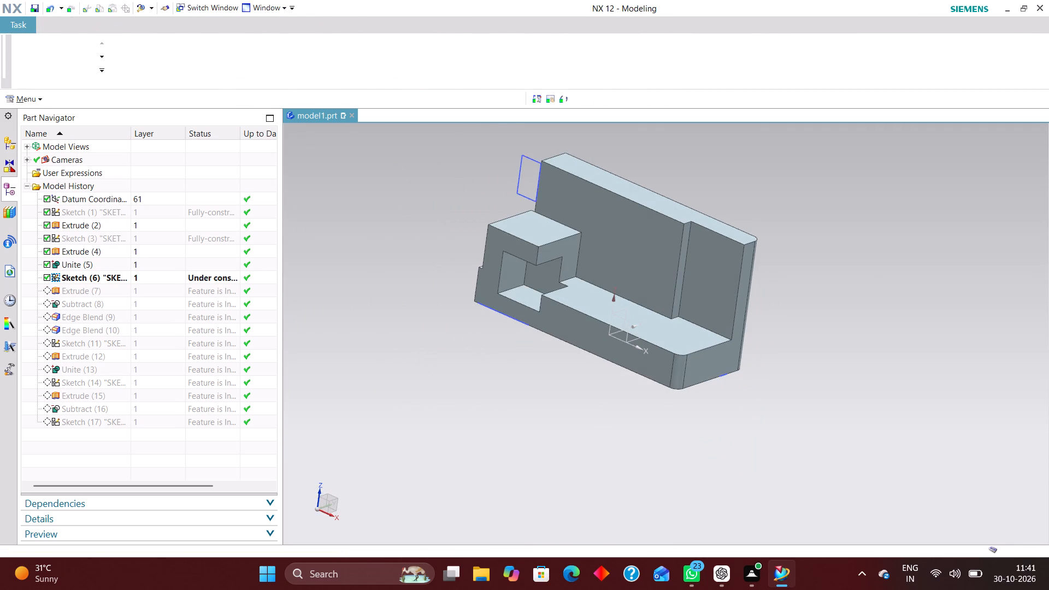
Examine the bracket's wall, block and base from several angles after the slot correction.
{"action": "scroll", "coordinate": [680, 199], "scroll_direction": "up", "scroll_amount": 2}
{"action": "scroll", "coordinate": [878, 390], "scroll_direction": "down", "scroll_amount": 2}
{"action": "middle_click_drag", "start_coordinate": [882, 369], "coordinate": [890, 382]}
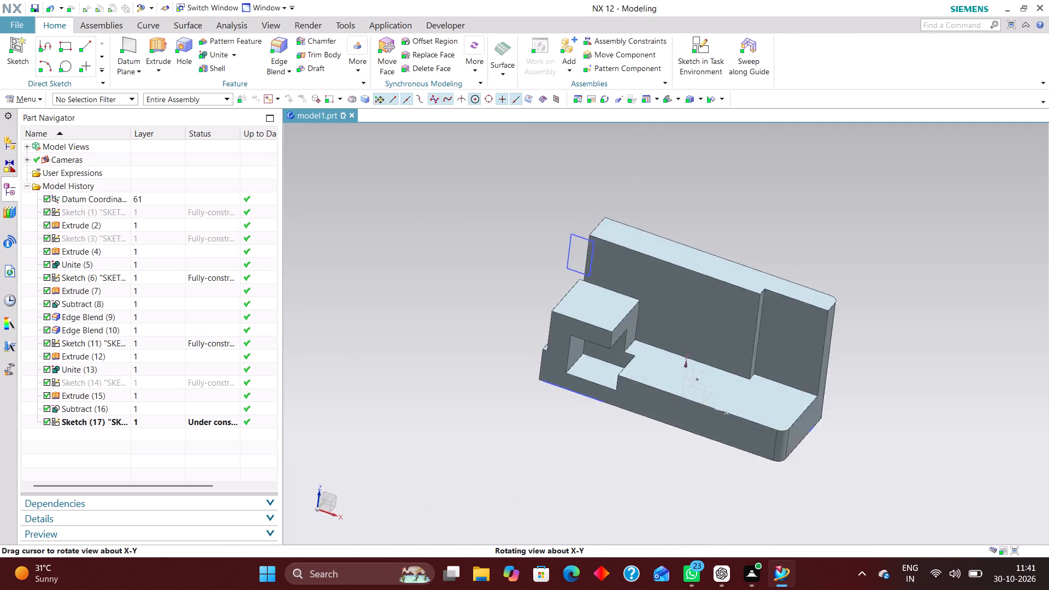
{"action": "middle_click_drag", "start_coordinate": [890, 382], "coordinate": [868, 379]}
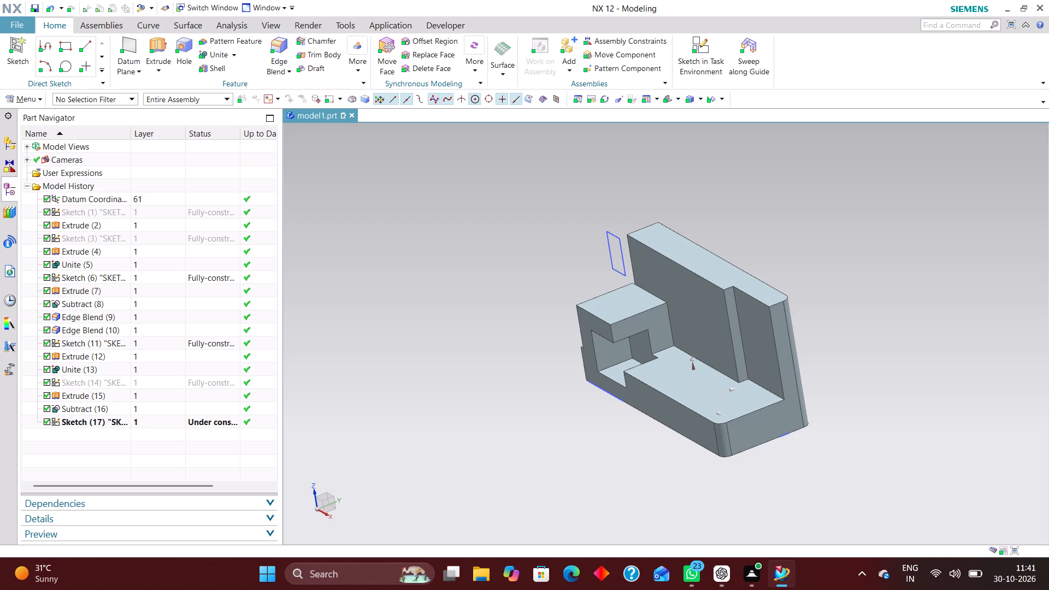
{"action": "middle_click_drag", "start_coordinate": [907, 368], "coordinate": [939, 359]}
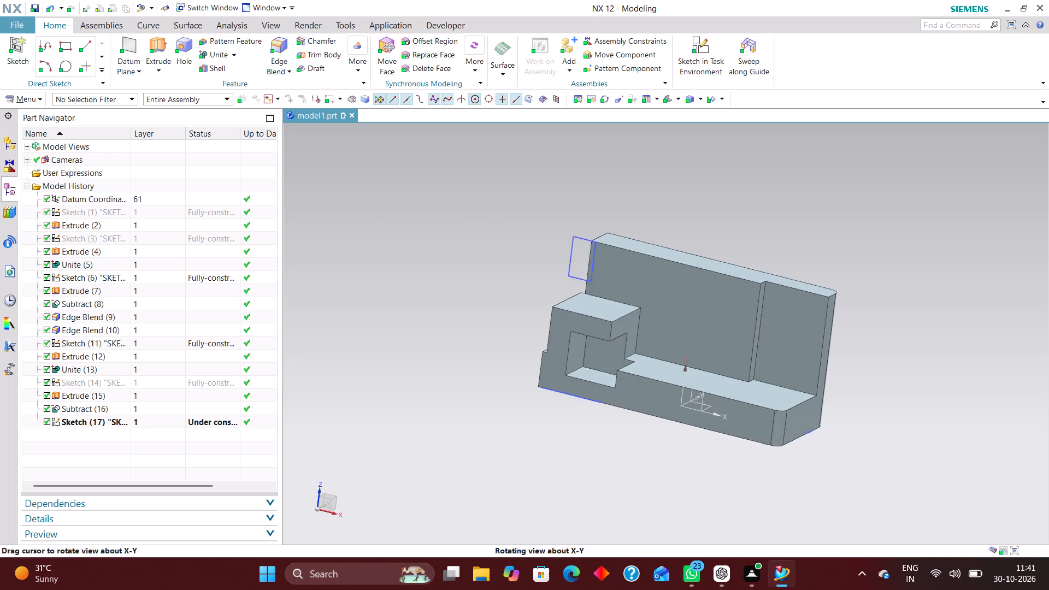
{"action": "middle_click_drag", "start_coordinate": [939, 359], "coordinate": [939, 359]}
{"action": "scroll", "coordinate": [938, 358], "scroll_direction": "up", "scroll_amount": 1}
{"action": "scroll", "coordinate": [851, 382], "scroll_direction": "down", "scroll_amount": 2}
{"action": "scroll", "coordinate": [671, 396], "scroll_direction": "up", "scroll_amount": 1}
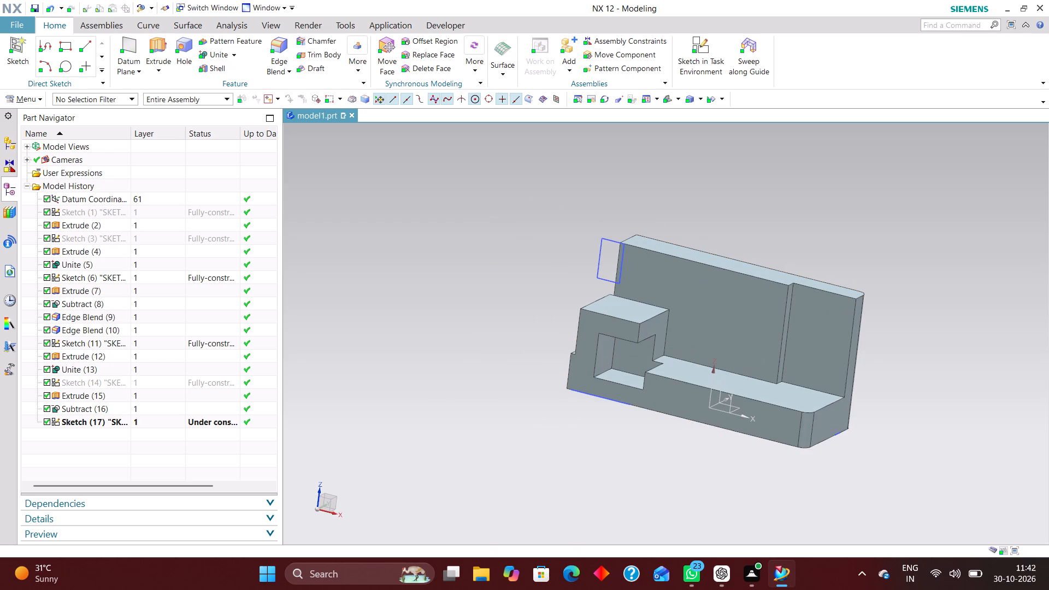
Edit the block's sketch, Sketch (11), with rollback: set the outer side's distance from the vertical axis to 72.5 mm and finish the sketch.
{"action": "left_click", "coordinate": [158, 274]}
{"action": "left_click", "coordinate": [164, 343]}
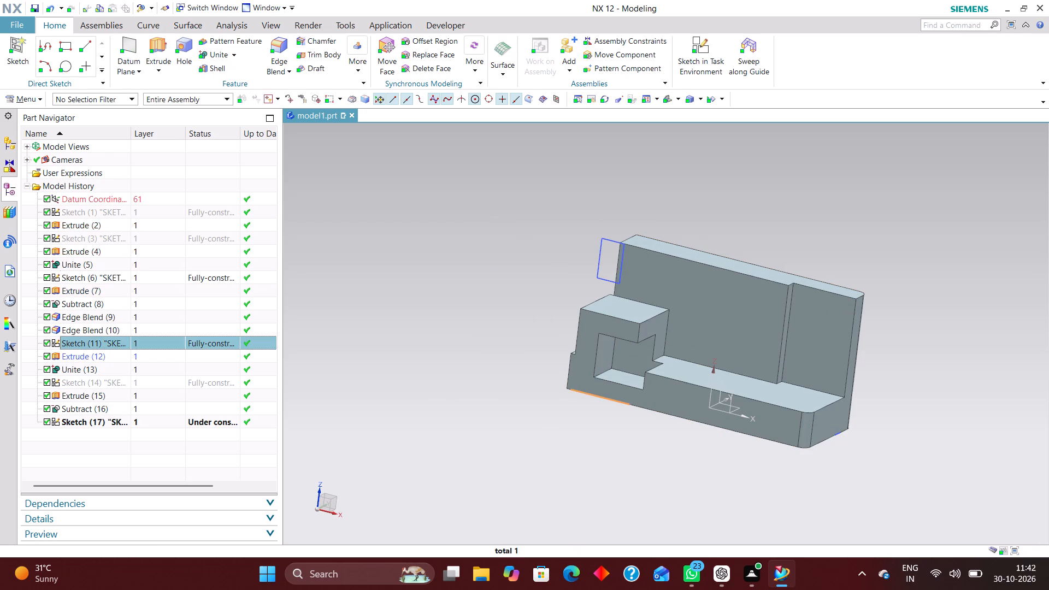
{"action": "right_click", "coordinate": [166, 338]}
{"action": "left_click", "coordinate": [225, 66]}
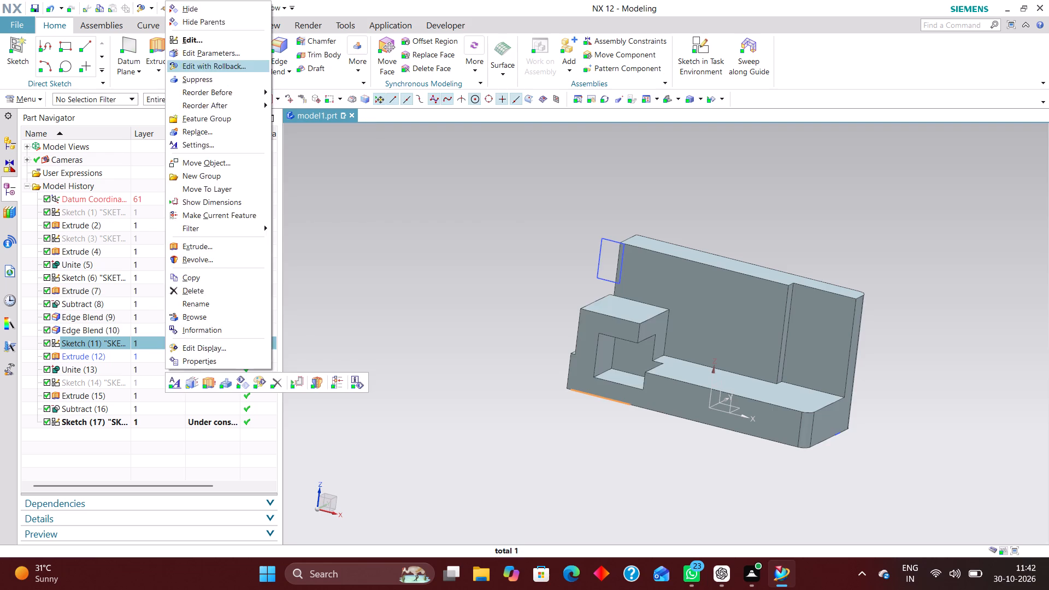
{"action": "scroll", "coordinate": [473, 308], "scroll_direction": "down", "scroll_amount": 2}
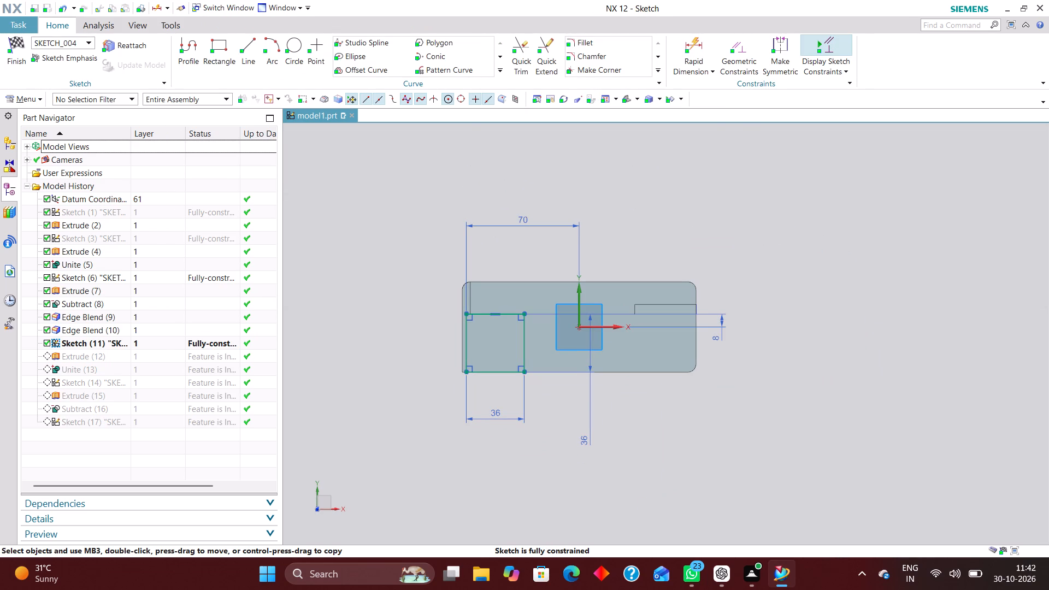
{"action": "scroll", "coordinate": [465, 407], "scroll_direction": "up", "scroll_amount": 2}
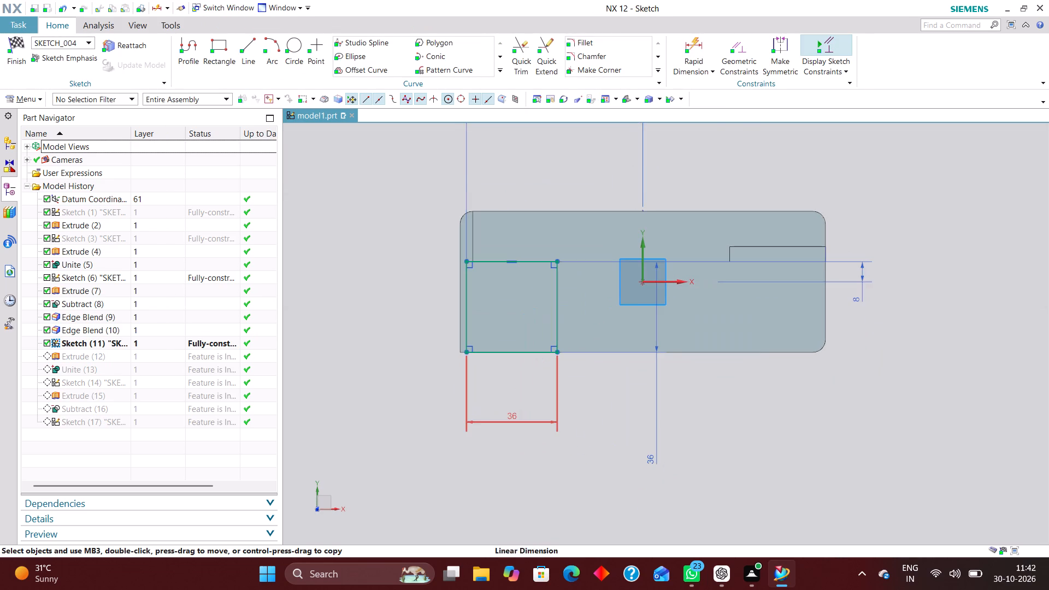
{"action": "scroll", "coordinate": [512, 443], "scroll_direction": "down", "scroll_amount": 1}
{"action": "double_click", "coordinate": [547, 181]}
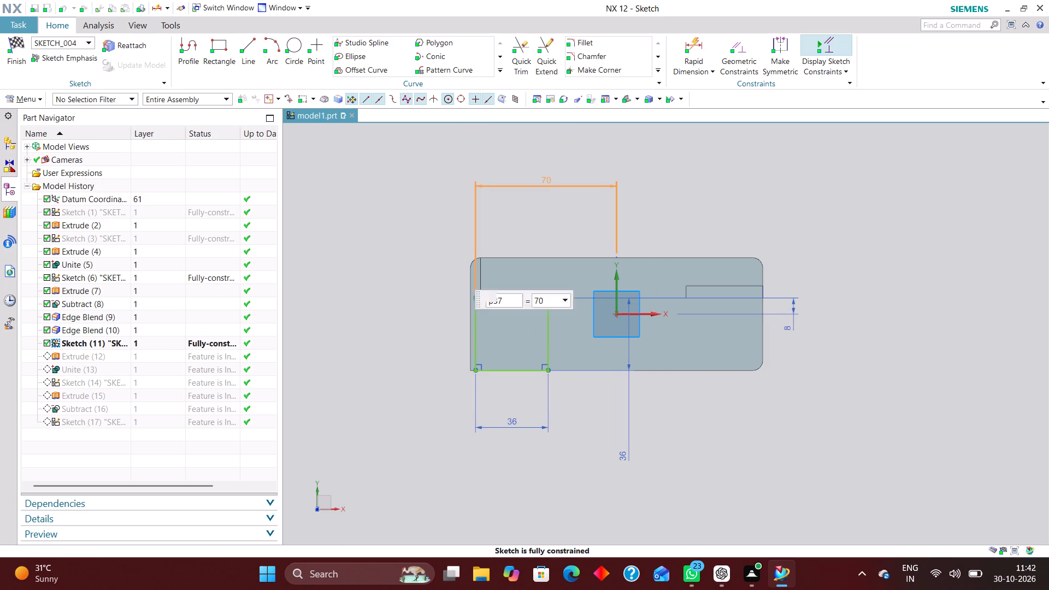
{"action": "left_click_drag", "start_coordinate": [473, 168], "coordinate": [449, 181]}
{"action": "key", "text": "7"}
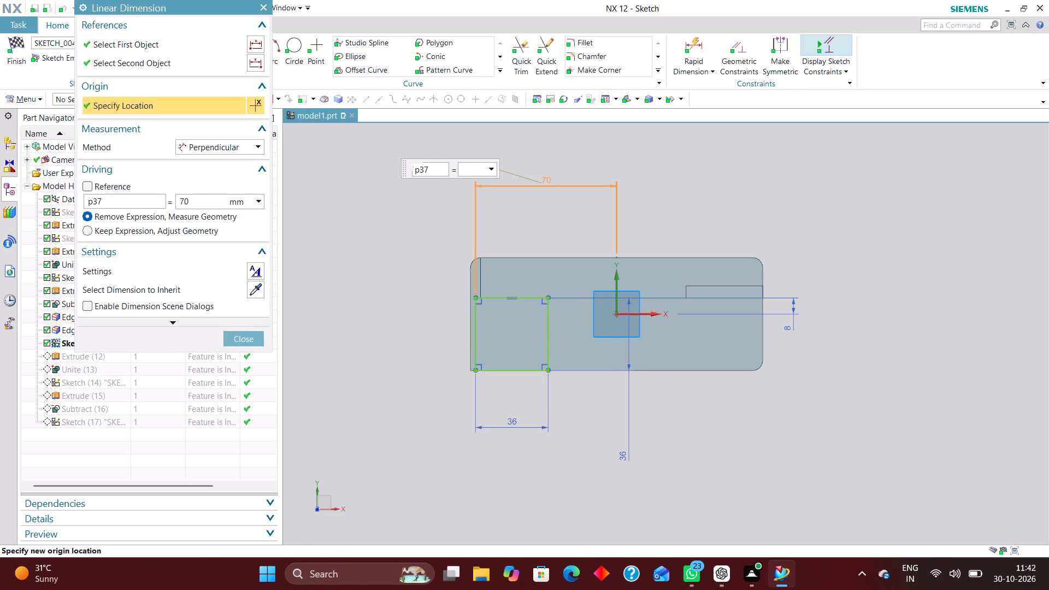
{"action": "type", "text": "2.5"}
{"action": "key", "text": "Return"}
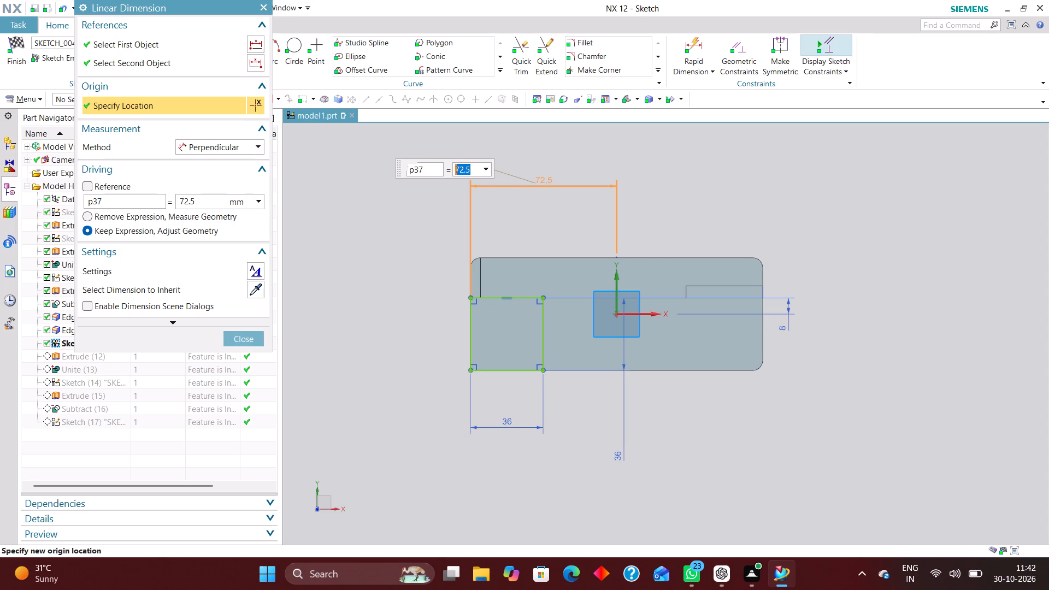
{"action": "left_click", "coordinate": [252, 343]}
{"action": "left_click", "coordinate": [19, 45]}
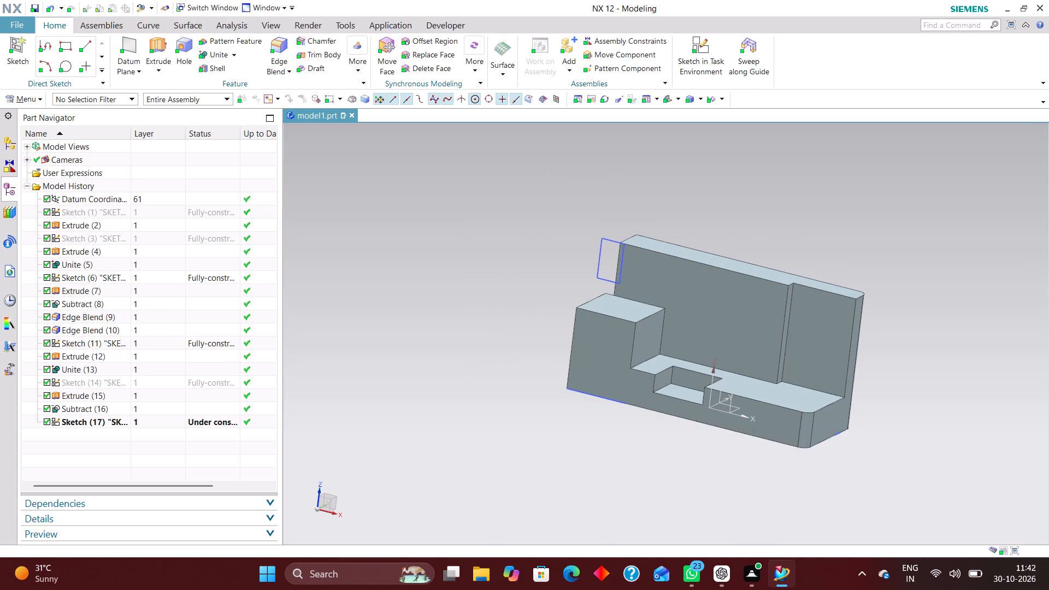
Open the base sketch, Sketch (1), with rollback to check its dimensions, and leave it without edits.
{"action": "middle_click_drag", "start_coordinate": [1021, 362], "coordinate": [1042, 397]}
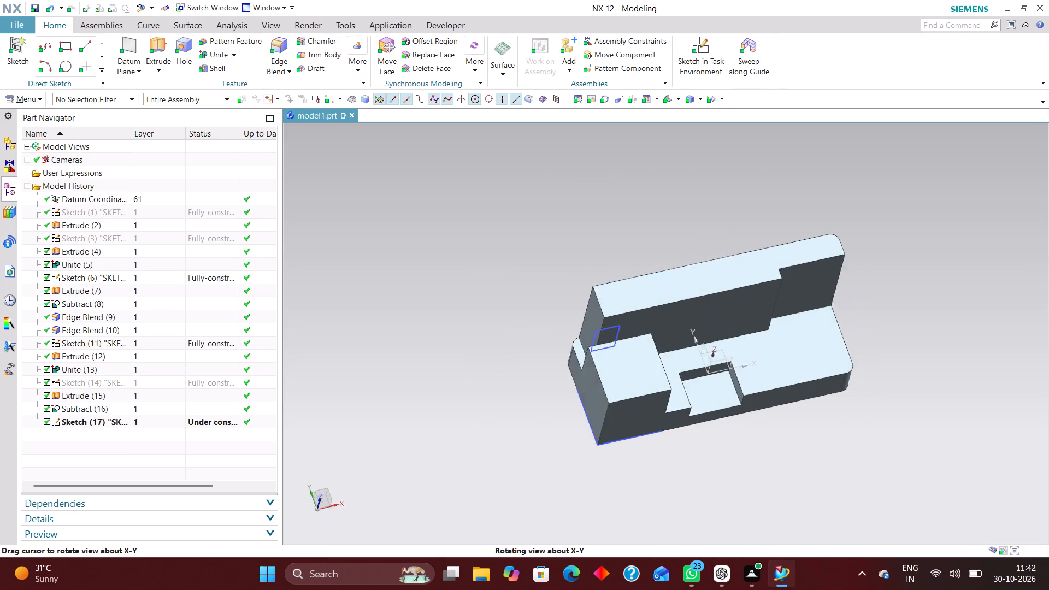
{"action": "middle_click_drag", "start_coordinate": [1042, 397], "coordinate": [1047, 379]}
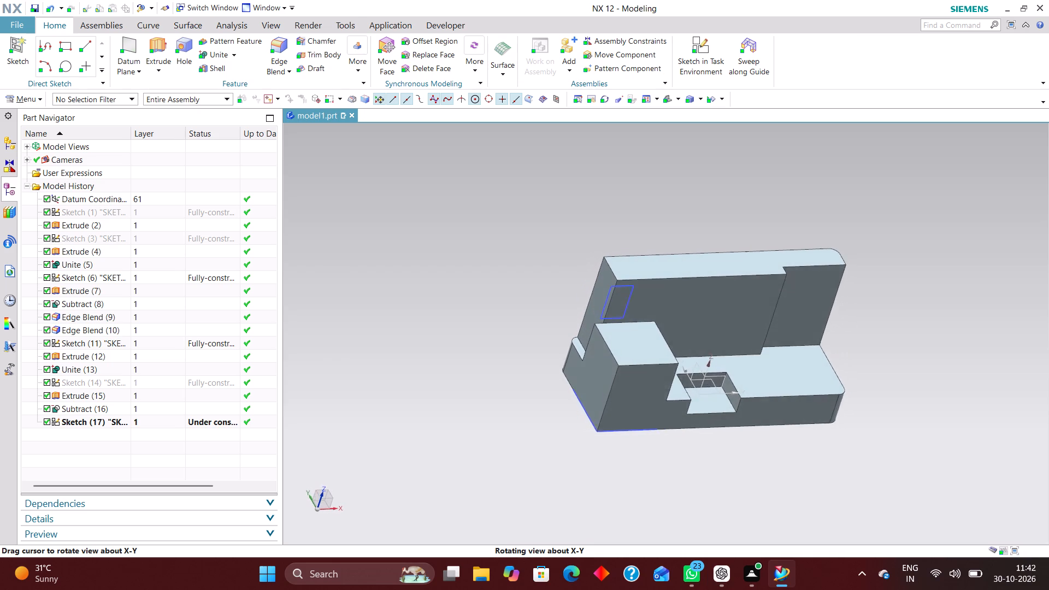
{"action": "middle_click_drag", "start_coordinate": [1047, 379], "coordinate": [1046, 383]}
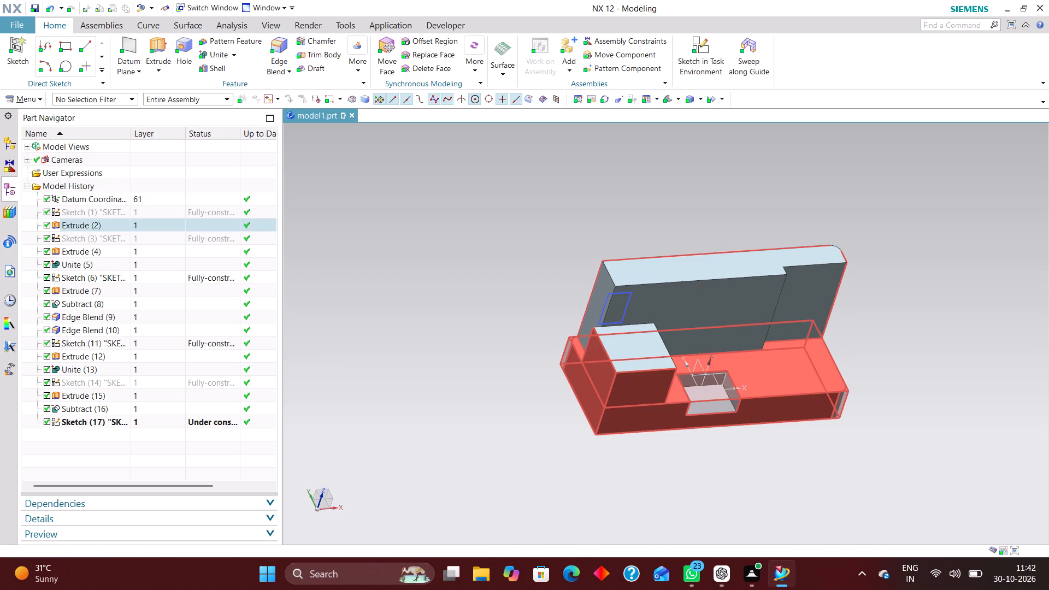
{"action": "left_click", "coordinate": [155, 211]}
{"action": "right_click", "coordinate": [159, 208]}
{"action": "left_click", "coordinate": [214, 274]}
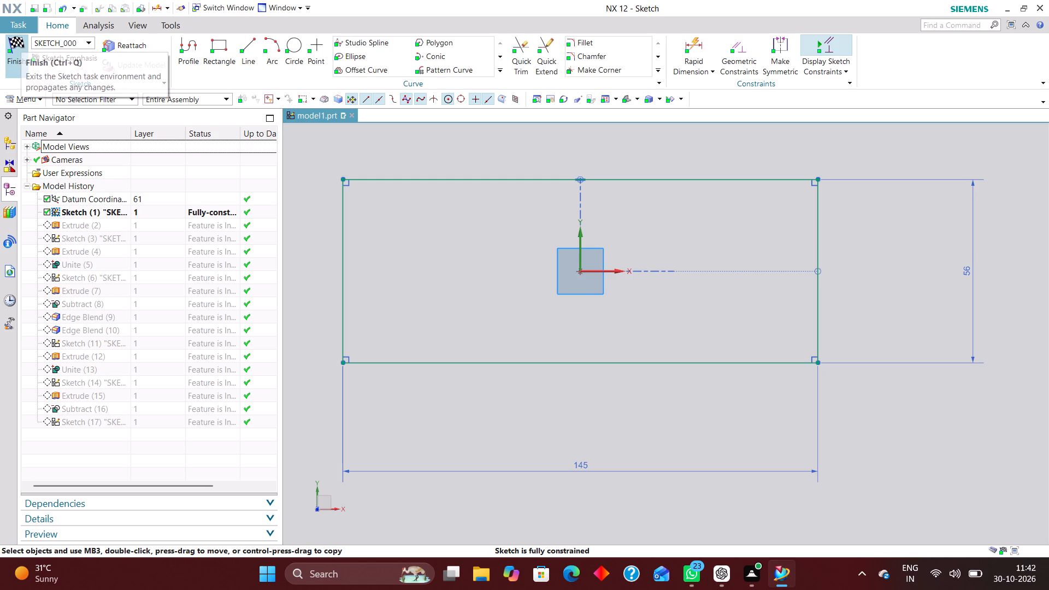
{"action": "left_click", "coordinate": [20, 39]}
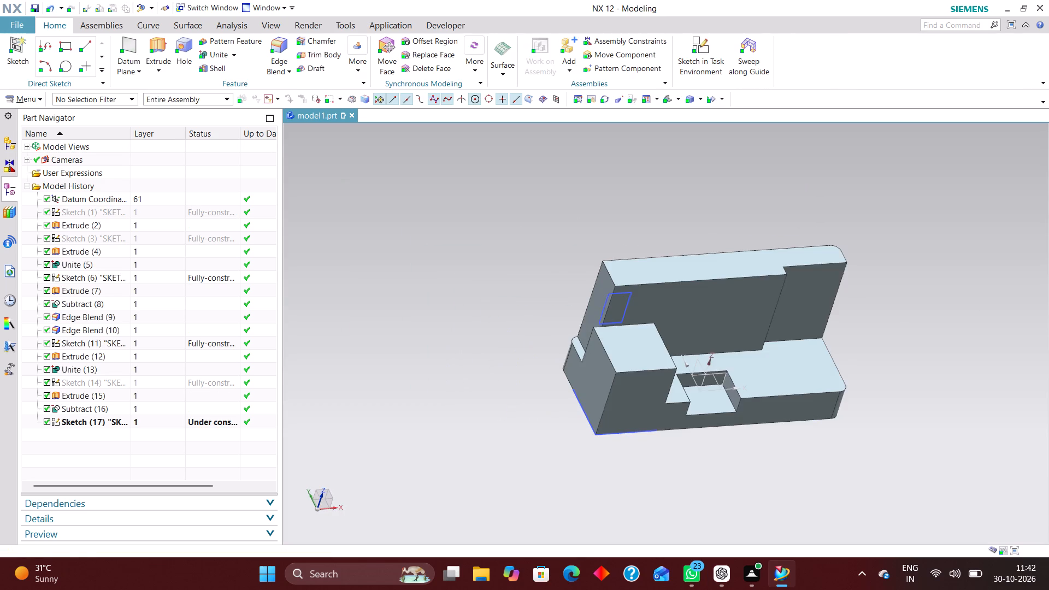
Edit the upright wall's extrusion, Extrude (4), to use a symmetric limit of 72.5 mm.
{"action": "scroll", "coordinate": [593, 327], "scroll_direction": "up", "scroll_amount": 3}
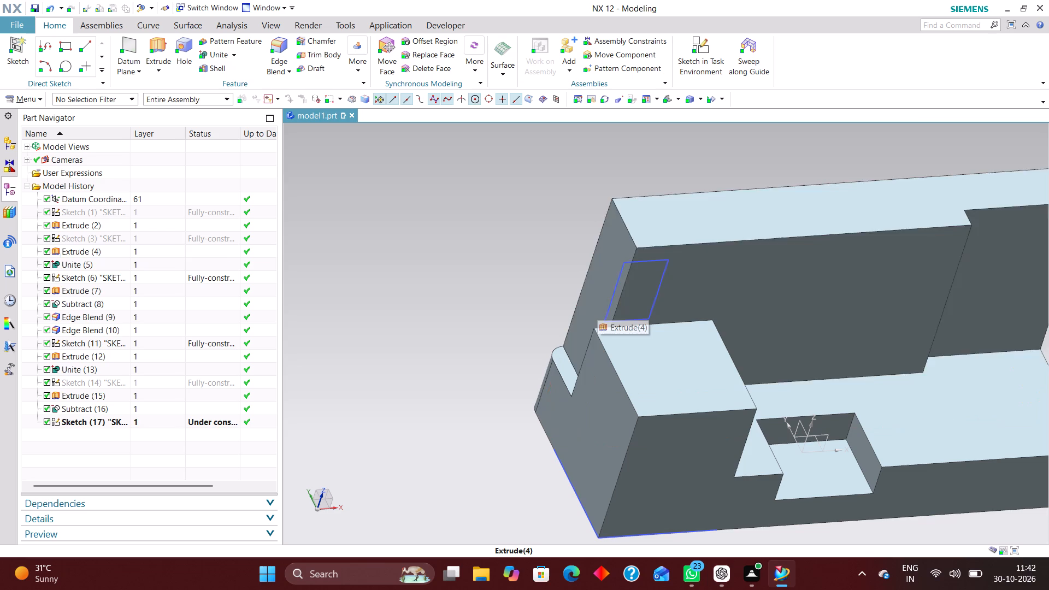
{"action": "double_click", "coordinate": [603, 259]}
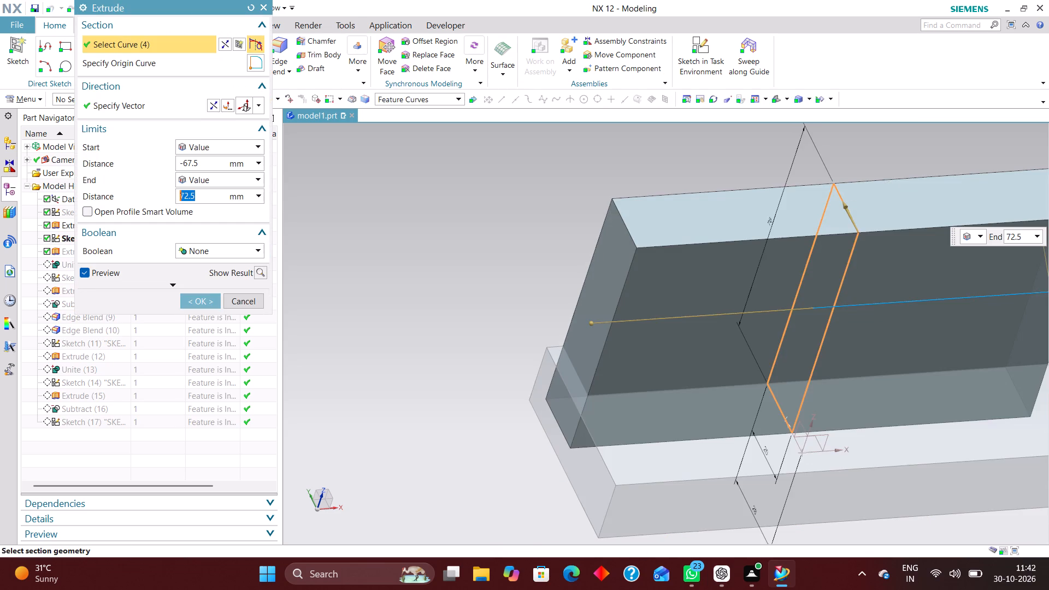
{"action": "scroll", "coordinate": [528, 205], "scroll_direction": "down", "scroll_amount": 2}
{"action": "right_click_drag", "start_coordinate": [978, 301], "coordinate": [946, 300]}
{"action": "middle_click_drag", "start_coordinate": [935, 313], "coordinate": [950, 278]}
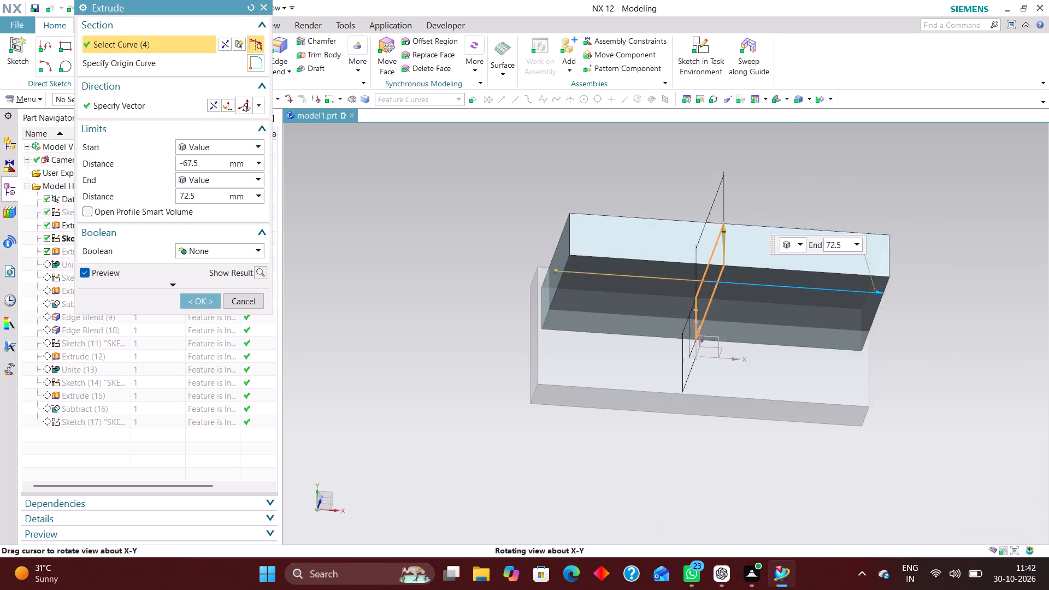
{"action": "middle_click_drag", "start_coordinate": [950, 278], "coordinate": [944, 257]}
{"action": "scroll", "coordinate": [942, 255], "scroll_direction": "up", "scroll_amount": 1}
{"action": "right_click_drag", "start_coordinate": [960, 277], "coordinate": [886, 282]}
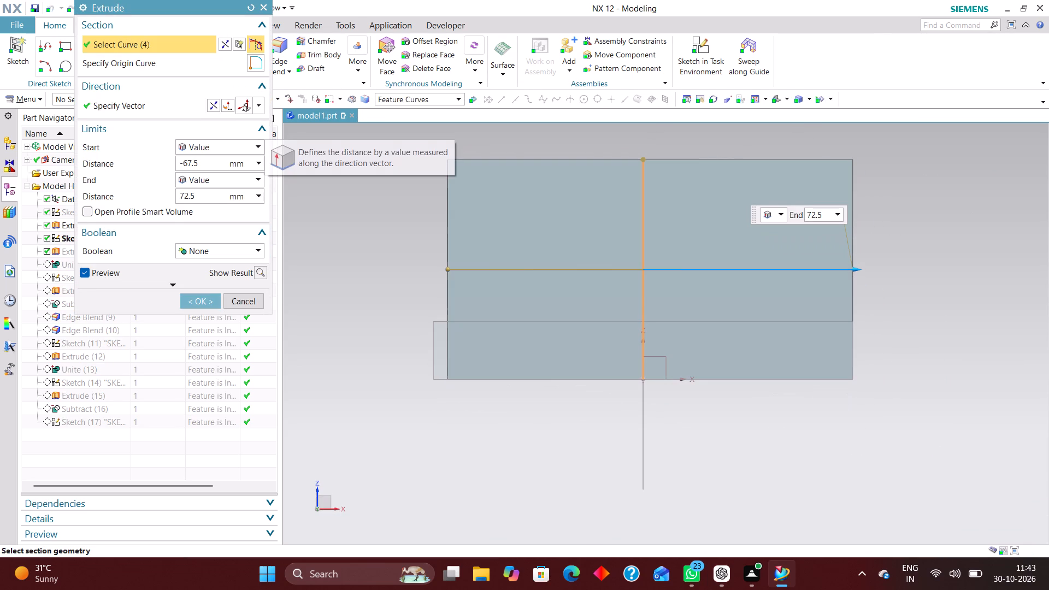
{"action": "left_click", "coordinate": [230, 143]}
{"action": "left_click", "coordinate": [233, 173]}
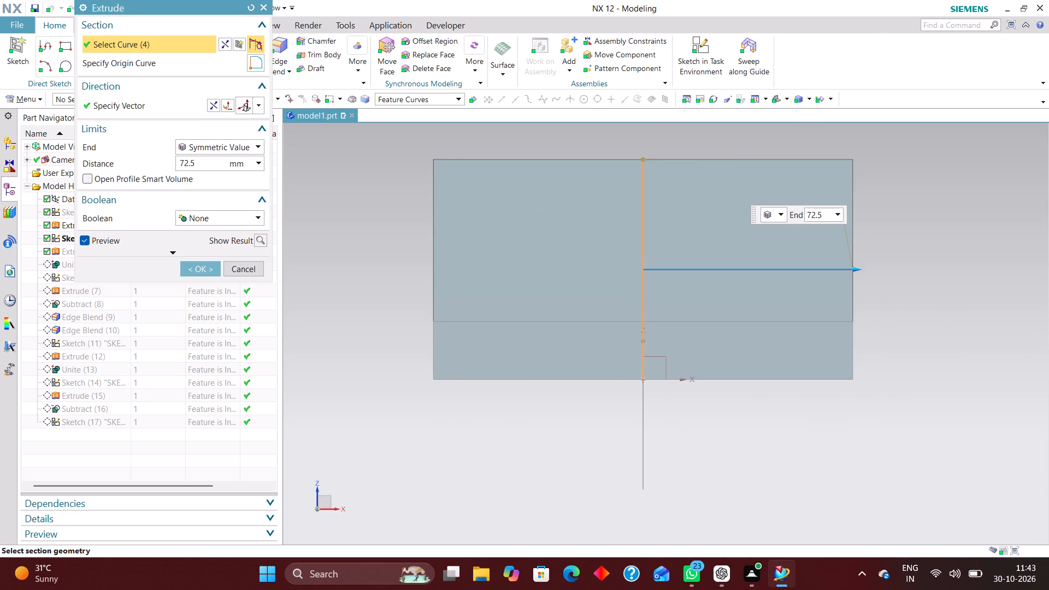
{"action": "left_click", "coordinate": [202, 267]}
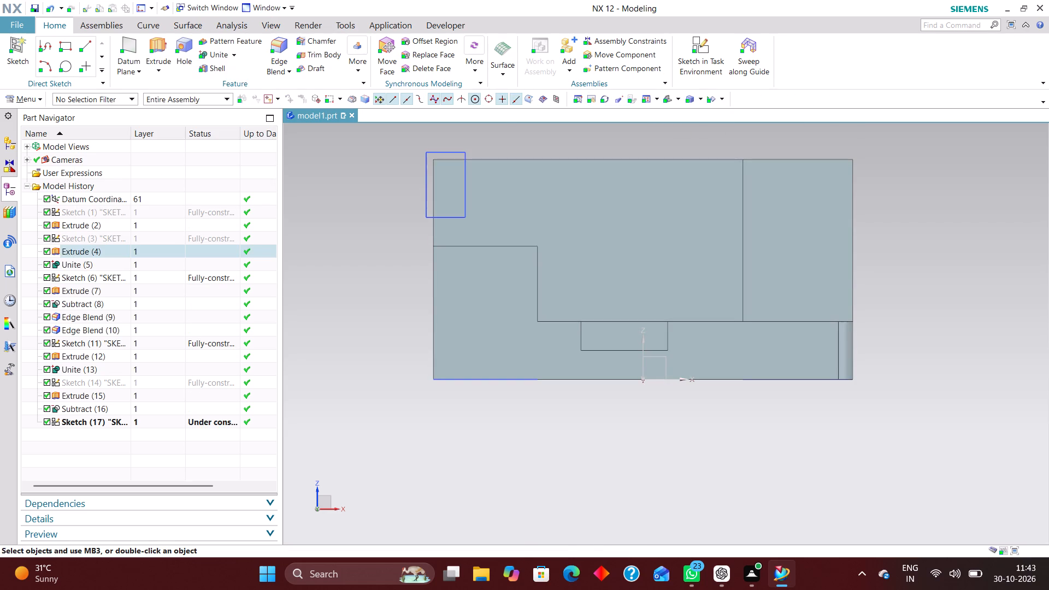
Examine the bracket's wall, block and base slot from several angles after the wall extrusion change.
{"action": "middle_click_drag", "start_coordinate": [856, 258], "coordinate": [863, 268]}
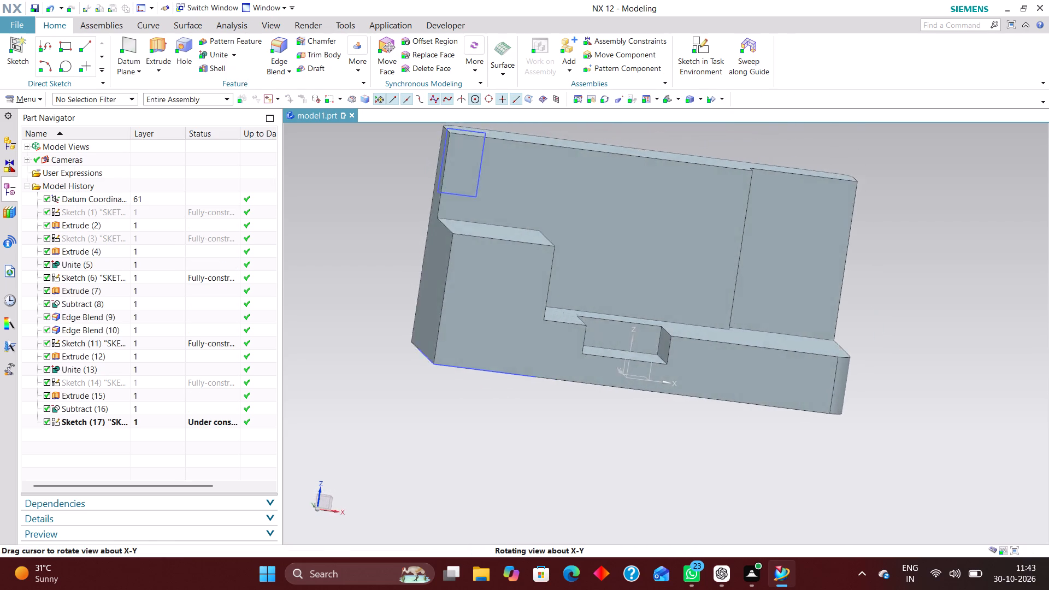
{"action": "middle_click_drag", "start_coordinate": [863, 268], "coordinate": [839, 306]}
{"action": "scroll", "coordinate": [842, 337], "scroll_direction": "down", "scroll_amount": 4}
{"action": "scroll", "coordinate": [804, 314], "scroll_direction": "up", "scroll_amount": 4}
{"action": "scroll", "coordinate": [600, 403], "scroll_direction": "up", "scroll_amount": 2}
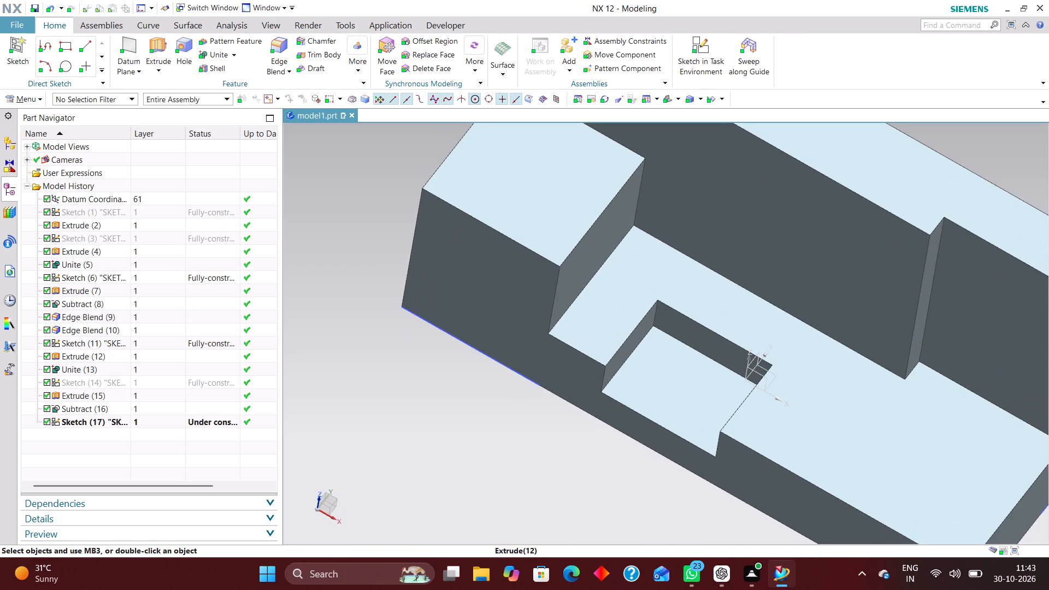
{"action": "scroll", "coordinate": [590, 358], "scroll_direction": "down", "scroll_amount": 3}
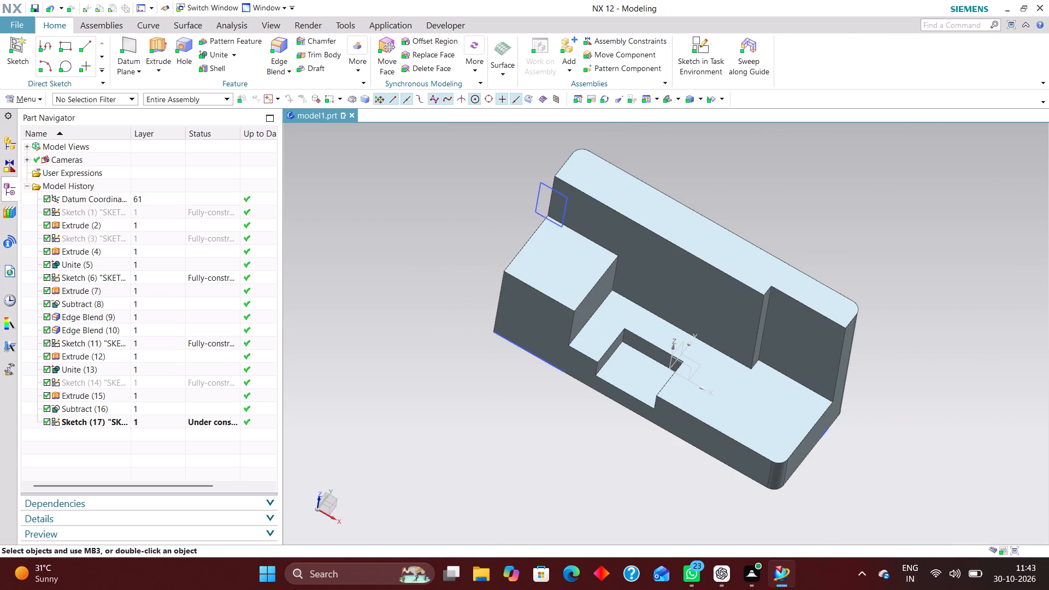
{"action": "left_click", "coordinate": [665, 99]}
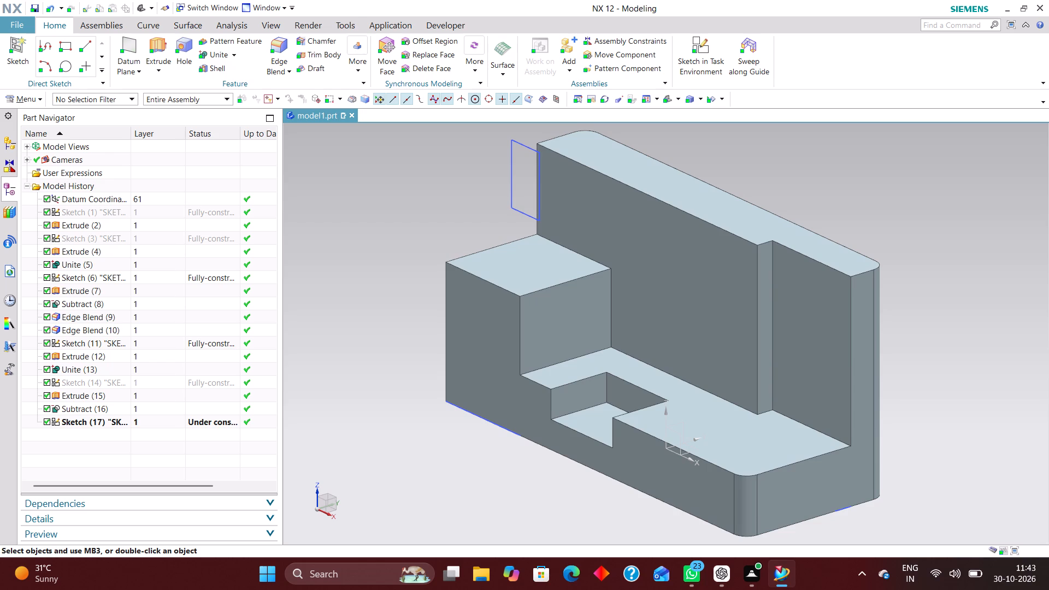
{"action": "key", "text": "End"}
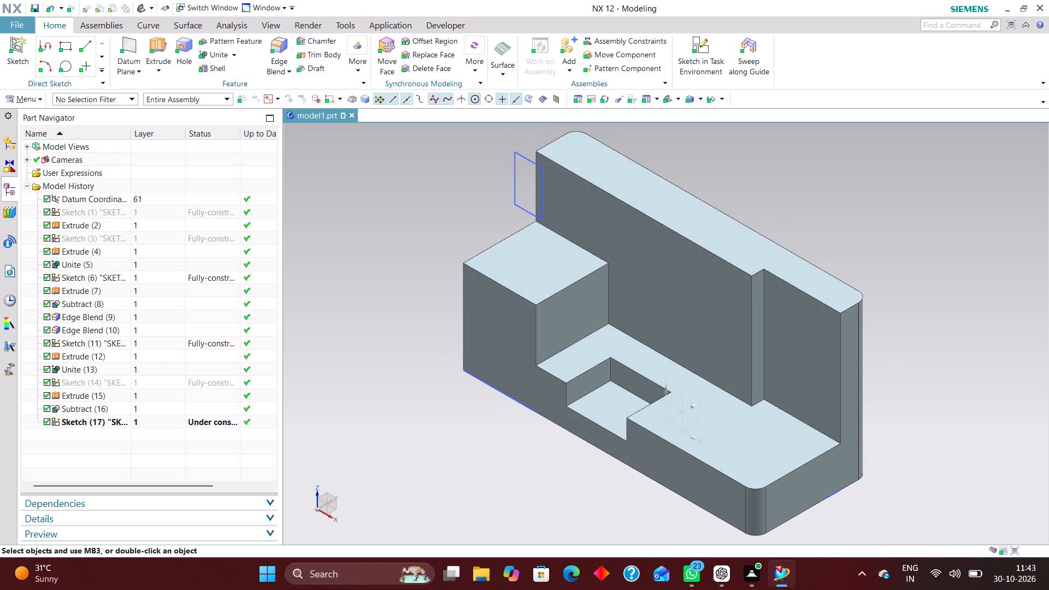
Measure the distance between the block's inner side face and the nearest side face of the base slot.
{"action": "left_click", "coordinate": [231, 23]}
{"action": "left_click", "coordinate": [20, 44]}
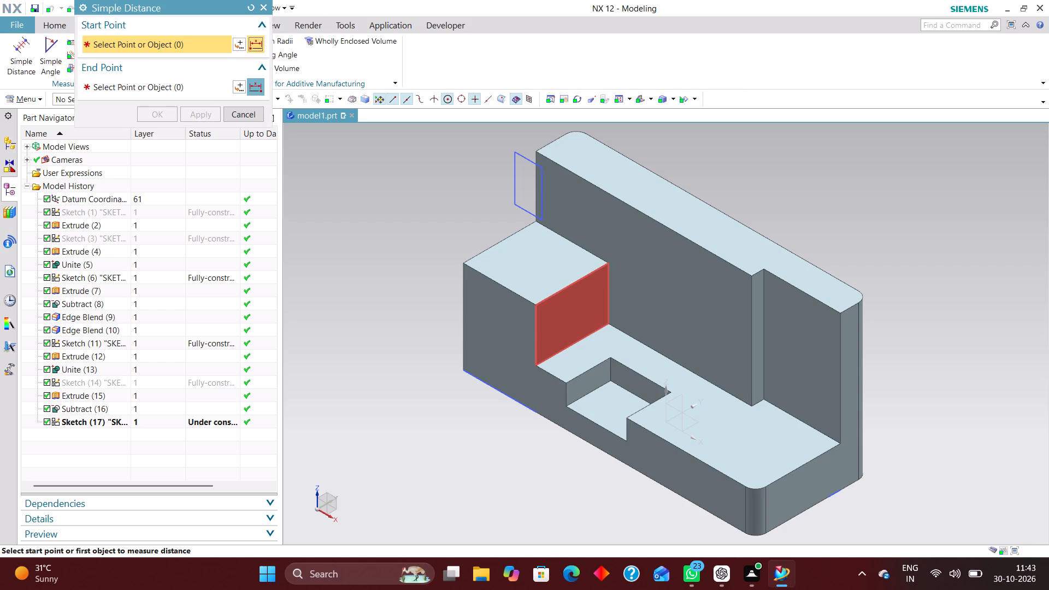
{"action": "left_click", "coordinate": [570, 315]}
{"action": "left_click", "coordinate": [586, 385]}
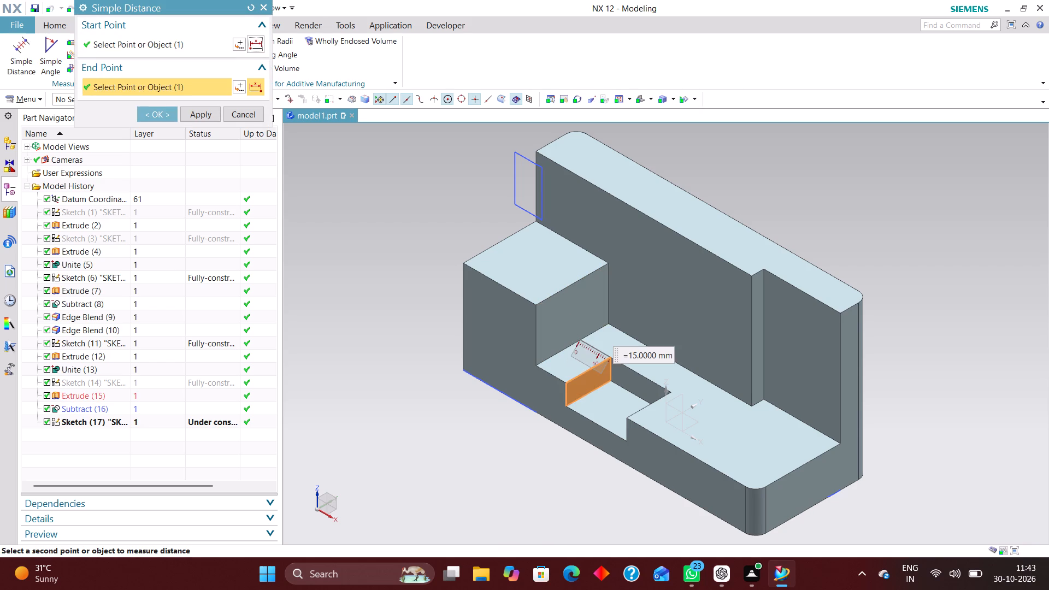
{"action": "left_click", "coordinate": [239, 115]}
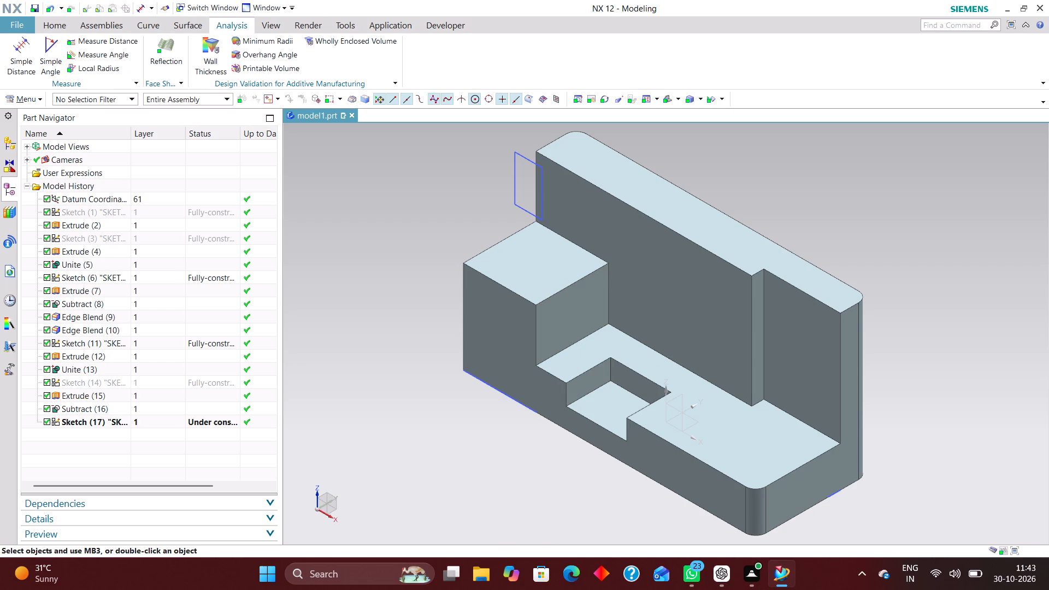
{"action": "scroll", "coordinate": [437, 369], "scroll_direction": "down", "scroll_amount": 1}
{"action": "scroll", "coordinate": [424, 279], "scroll_direction": "up", "scroll_amount": 2}
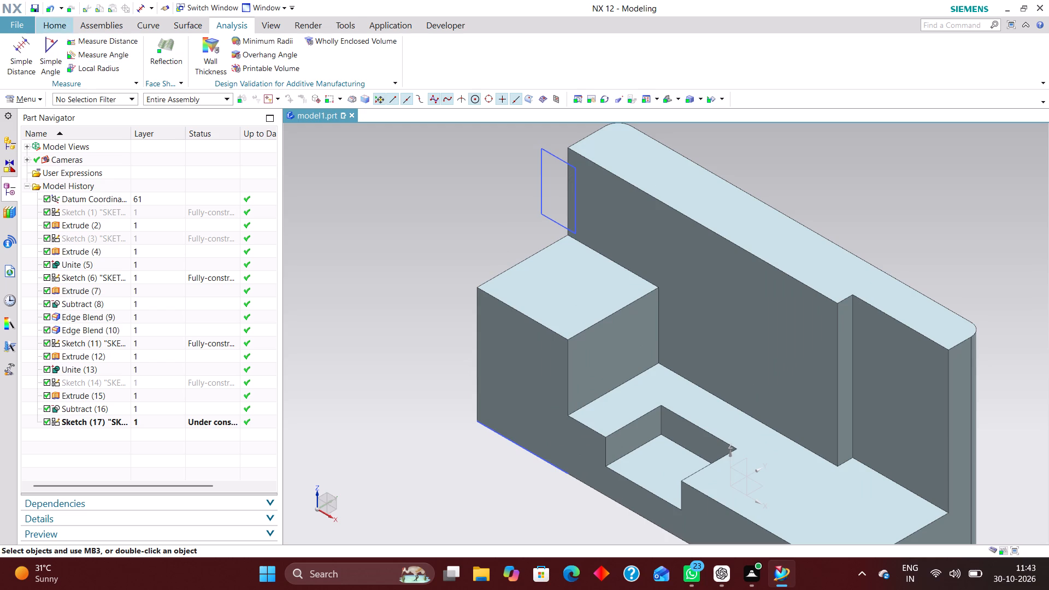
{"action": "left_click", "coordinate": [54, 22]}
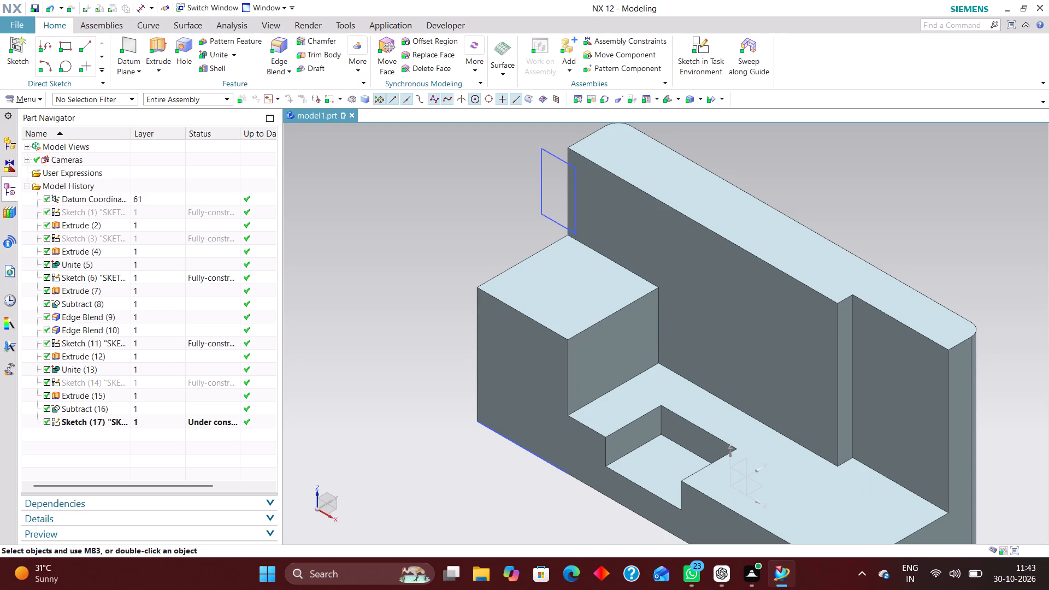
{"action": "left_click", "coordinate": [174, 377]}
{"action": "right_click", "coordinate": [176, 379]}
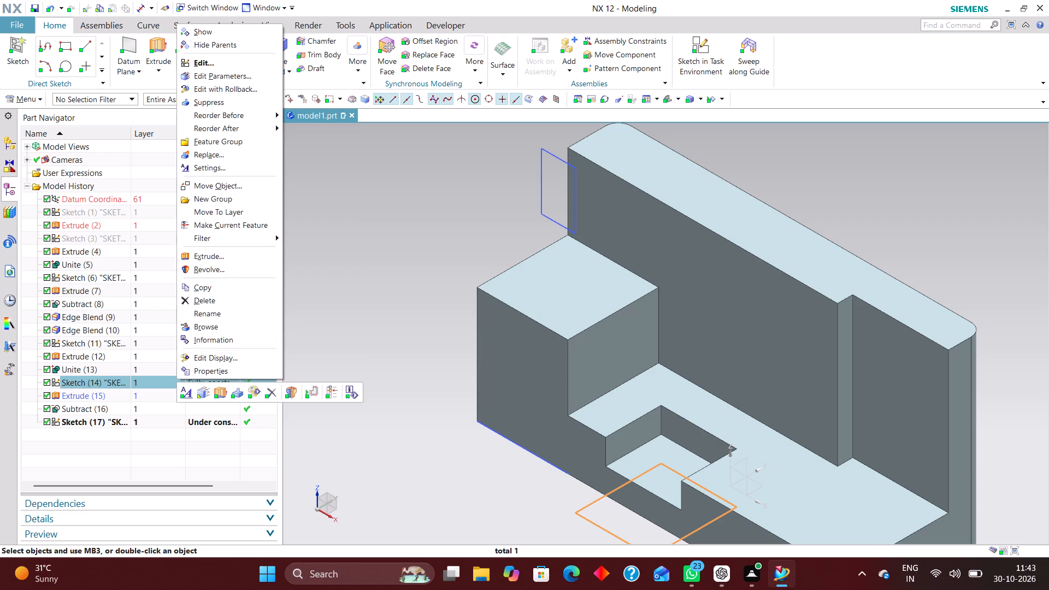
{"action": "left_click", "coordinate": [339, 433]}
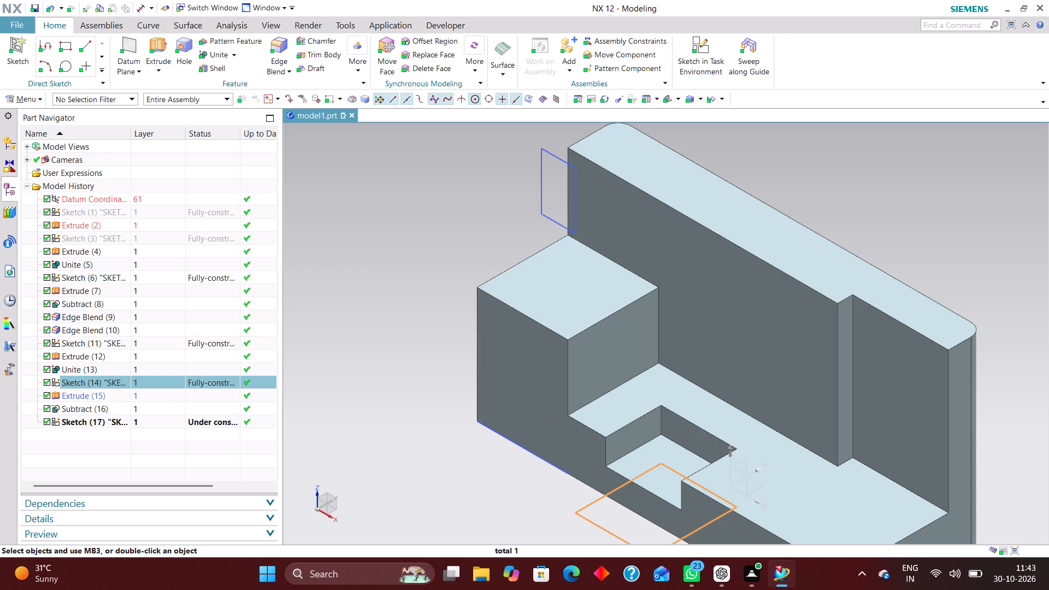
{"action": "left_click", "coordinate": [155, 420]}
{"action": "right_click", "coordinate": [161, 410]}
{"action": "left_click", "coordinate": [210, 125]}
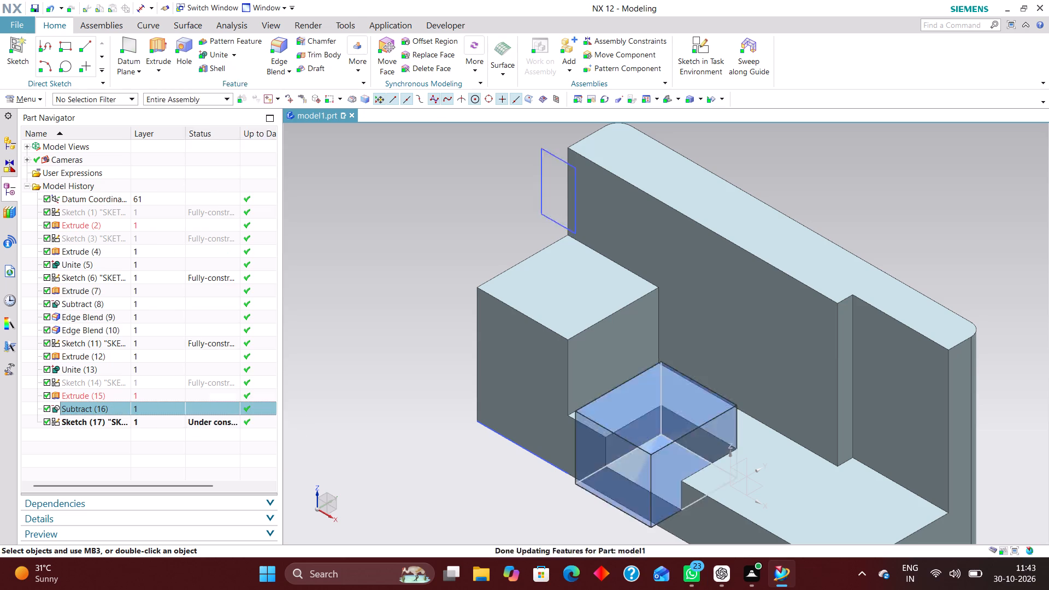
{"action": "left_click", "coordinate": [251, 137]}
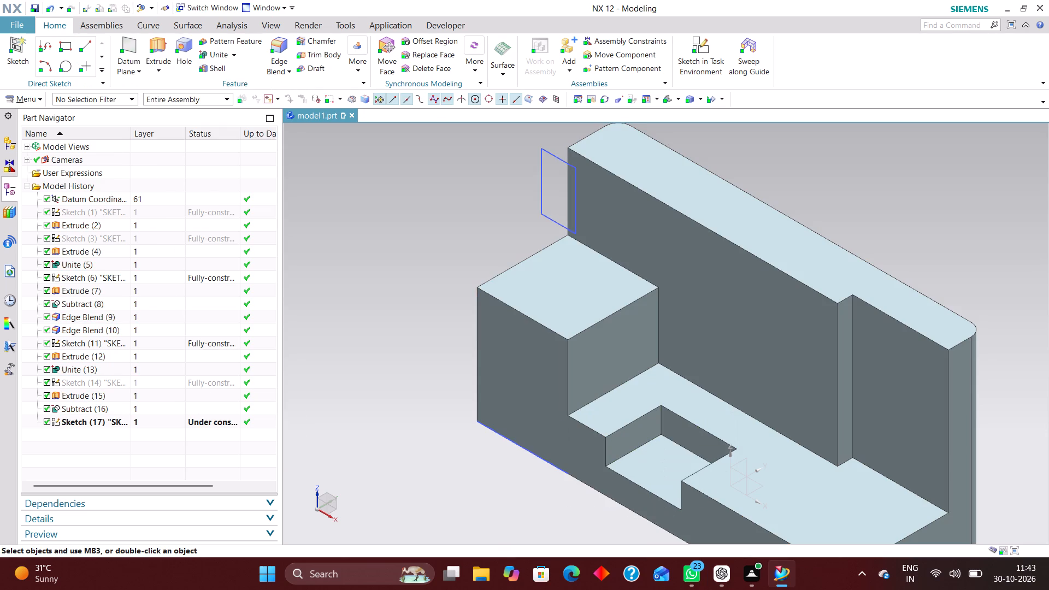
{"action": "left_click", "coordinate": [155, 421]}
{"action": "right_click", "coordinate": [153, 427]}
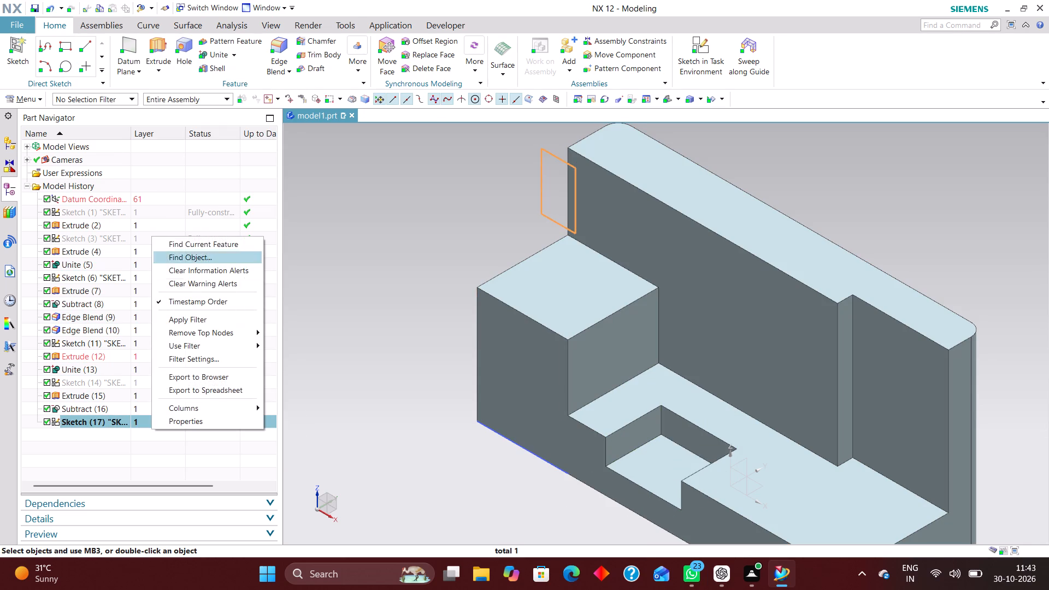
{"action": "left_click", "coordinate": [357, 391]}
Open the notch sketch, Sketch (17), with rollback and dimension the rectangle's width to 5 mm.
{"action": "left_click", "coordinate": [148, 424]}
{"action": "right_click", "coordinate": [152, 423]}
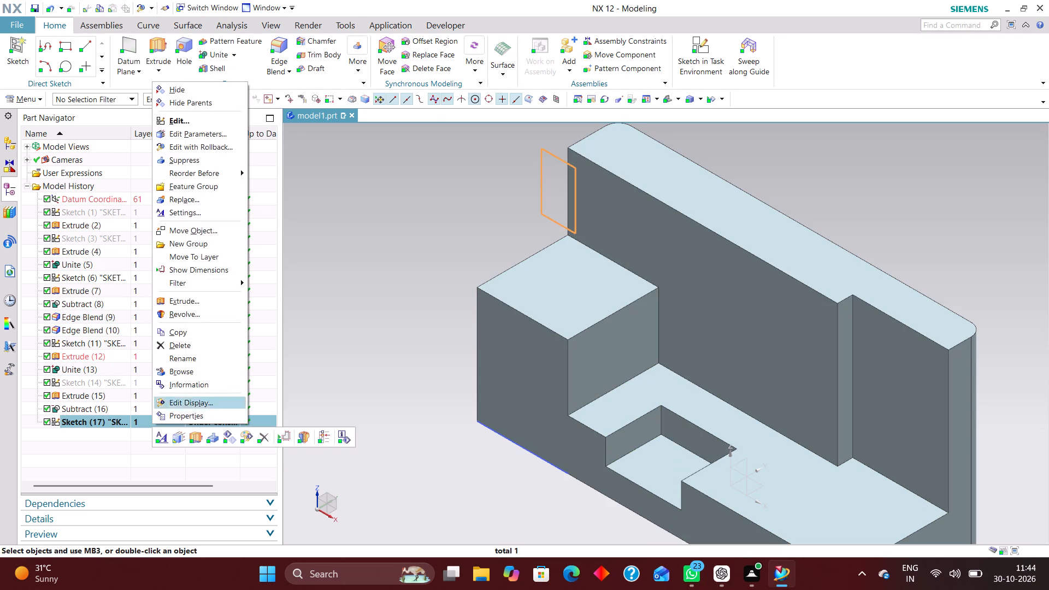
{"action": "left_click", "coordinate": [204, 150]}
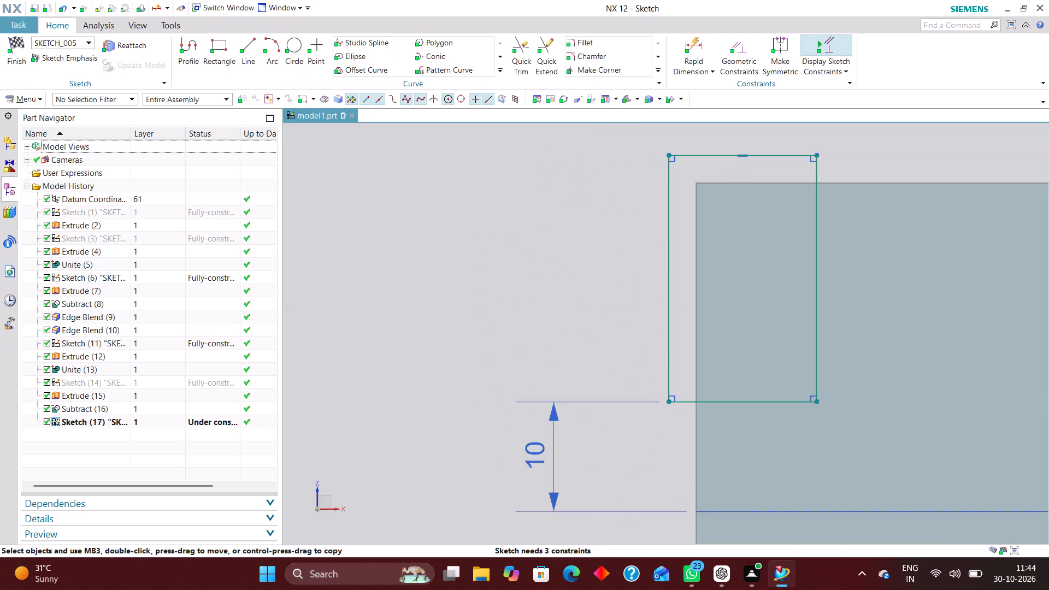
{"action": "scroll", "coordinate": [398, 261], "scroll_direction": "down", "scroll_amount": 2}
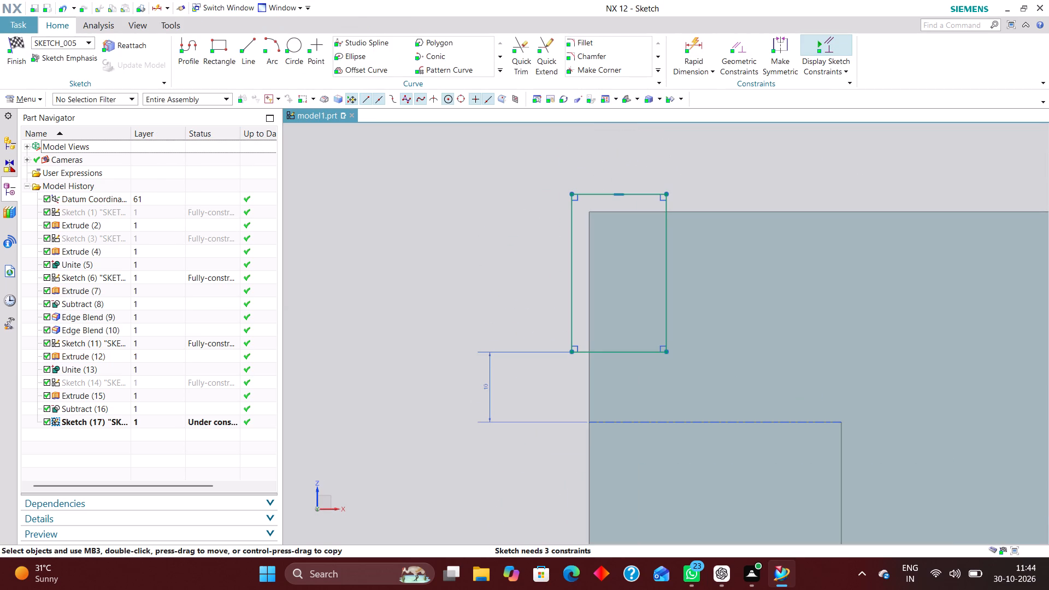
{"action": "left_click", "coordinate": [693, 43]}
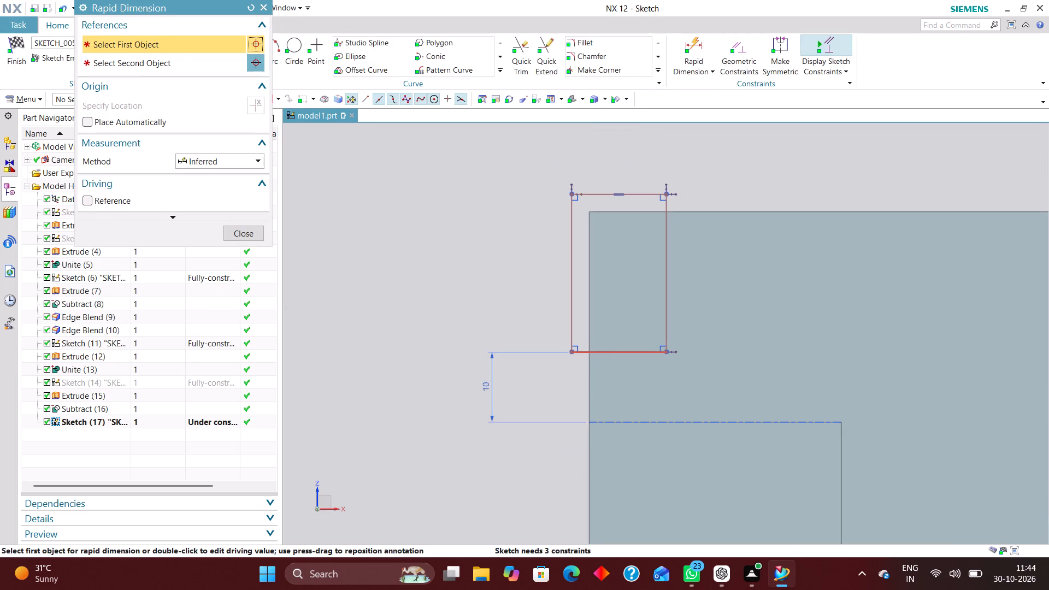
{"action": "left_click", "coordinate": [635, 352]}
{"action": "left_click", "coordinate": [626, 385]}
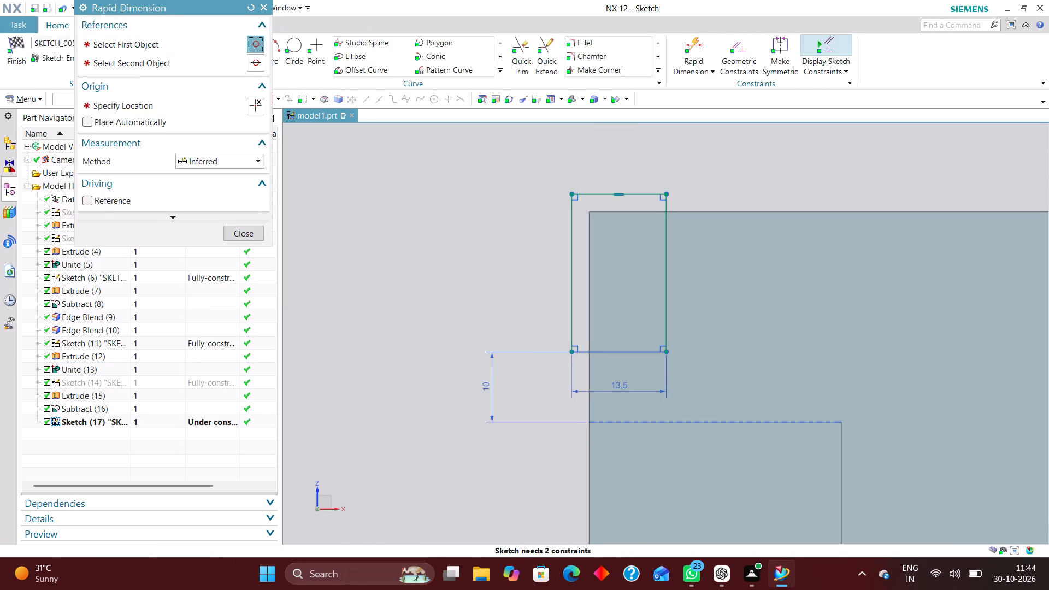
{"action": "key", "text": "5"}
{"action": "key", "text": "Return"}
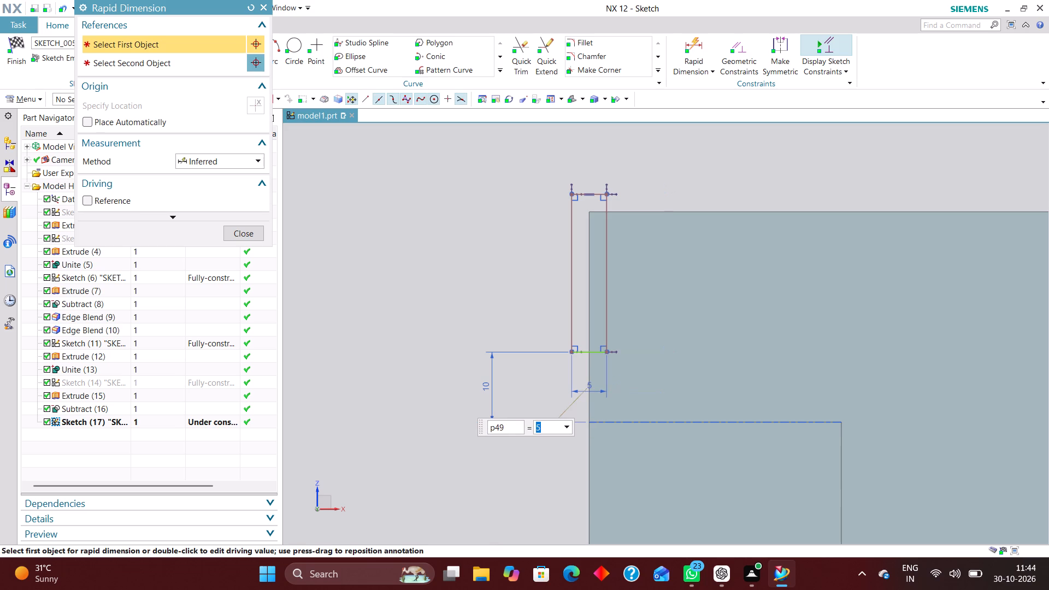
{"action": "left_click", "coordinate": [258, 228]}
Constrain the midpoint of the notch rectangle's outer side onto the wall's outer vertical edge with Point on Curve.
{"action": "scroll", "coordinate": [519, 235], "scroll_direction": "down", "scroll_amount": 3}
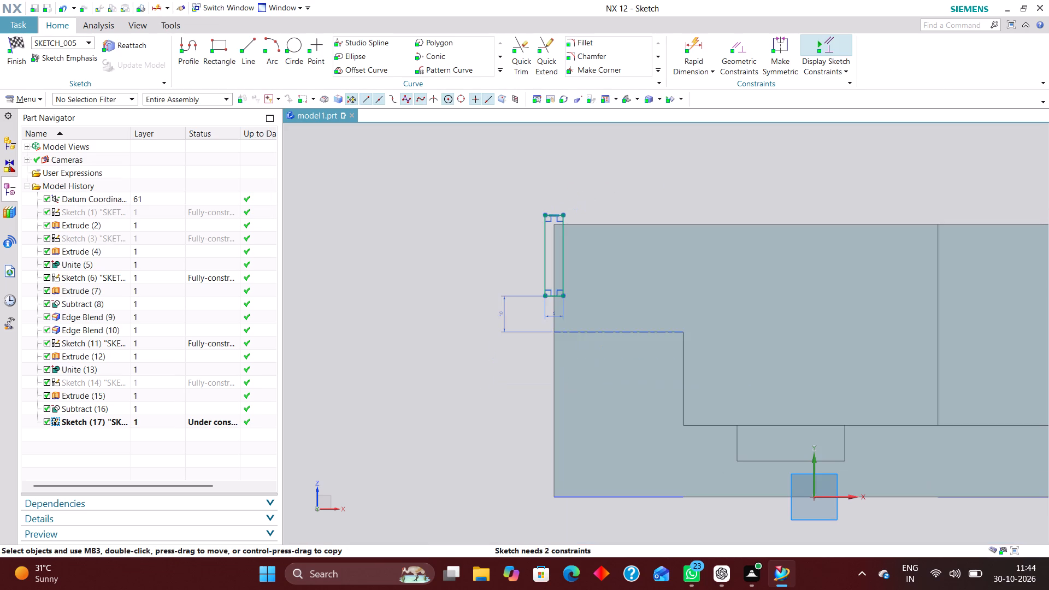
{"action": "scroll", "coordinate": [565, 318], "scroll_direction": "up", "scroll_amount": 5}
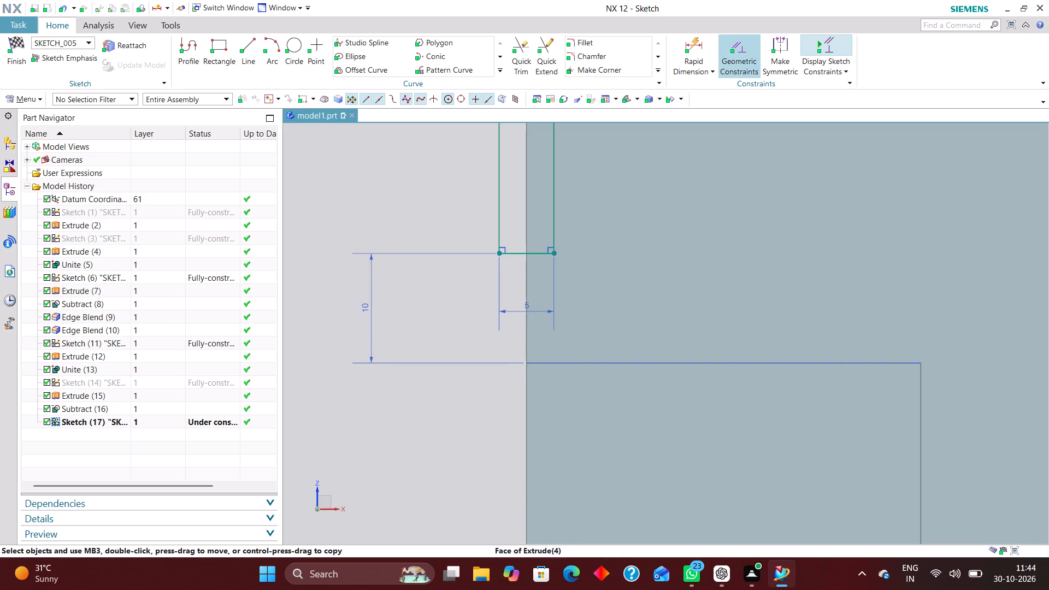
{"action": "left_click", "coordinate": [736, 50]}
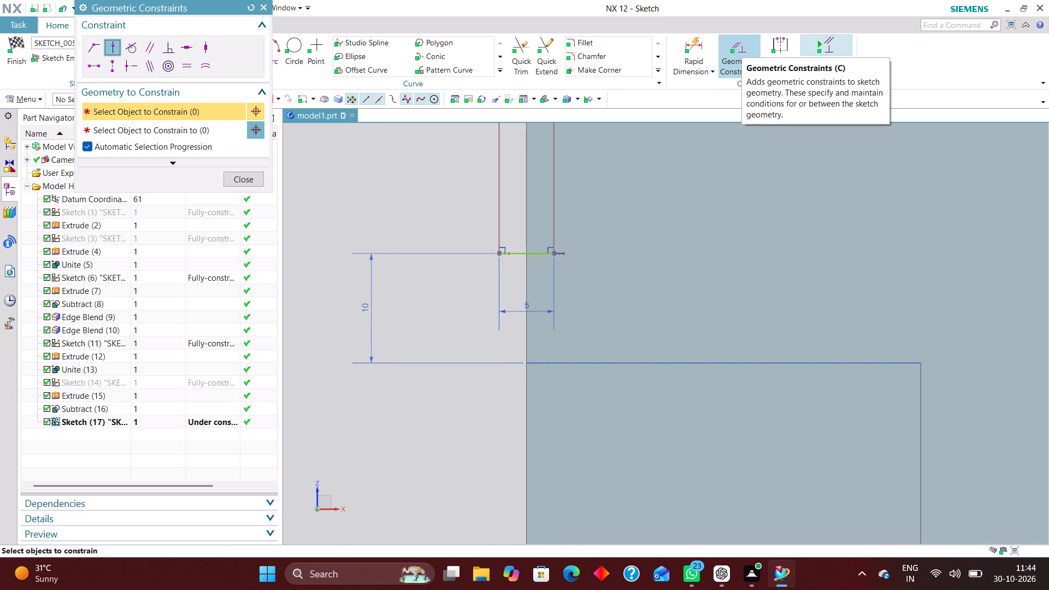
{"action": "left_click", "coordinate": [499, 128]}
{"action": "left_click", "coordinate": [523, 205]}
Dimension the notch rectangle's height, keeping its drawn size, and finish the sketch.
{"action": "scroll", "coordinate": [441, 256], "scroll_direction": "down", "scroll_amount": 2}
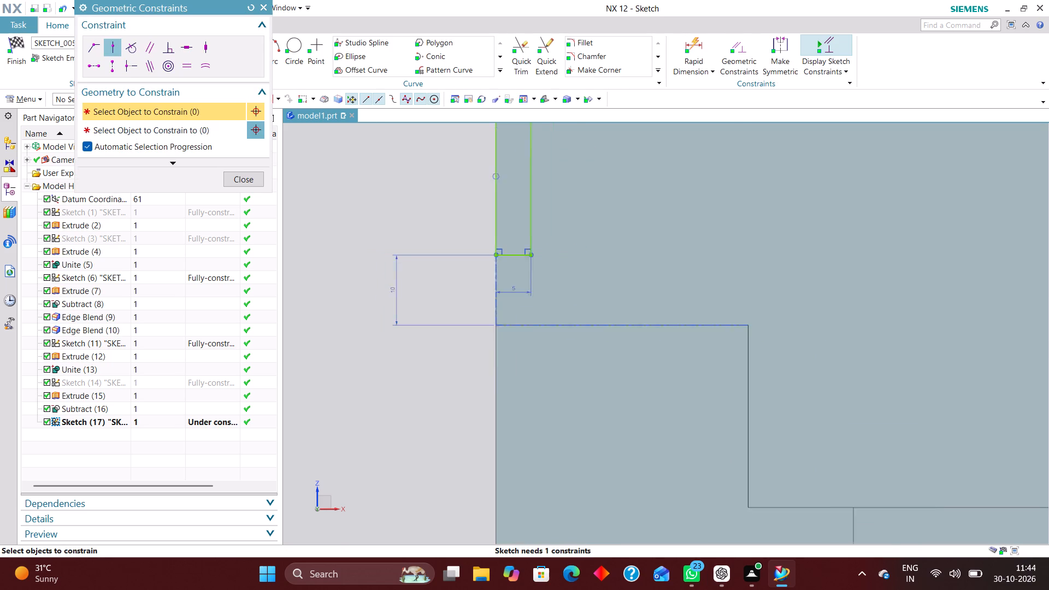
{"action": "scroll", "coordinate": [441, 261], "scroll_direction": "down", "scroll_amount": 2}
{"action": "left_click", "coordinate": [695, 29]}
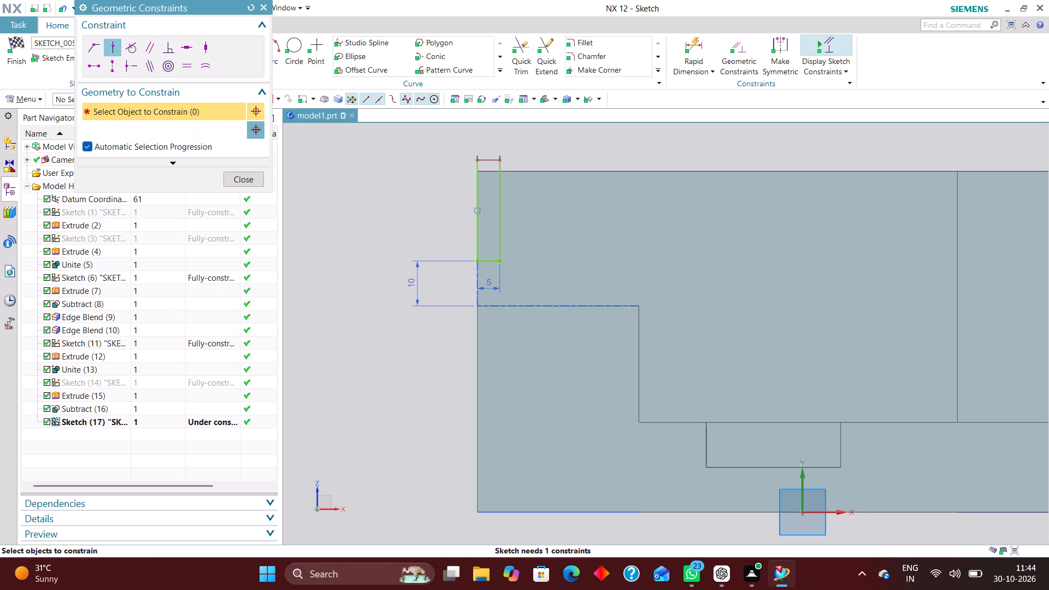
{"action": "left_click", "coordinate": [698, 42]}
{"action": "left_click", "coordinate": [499, 232]}
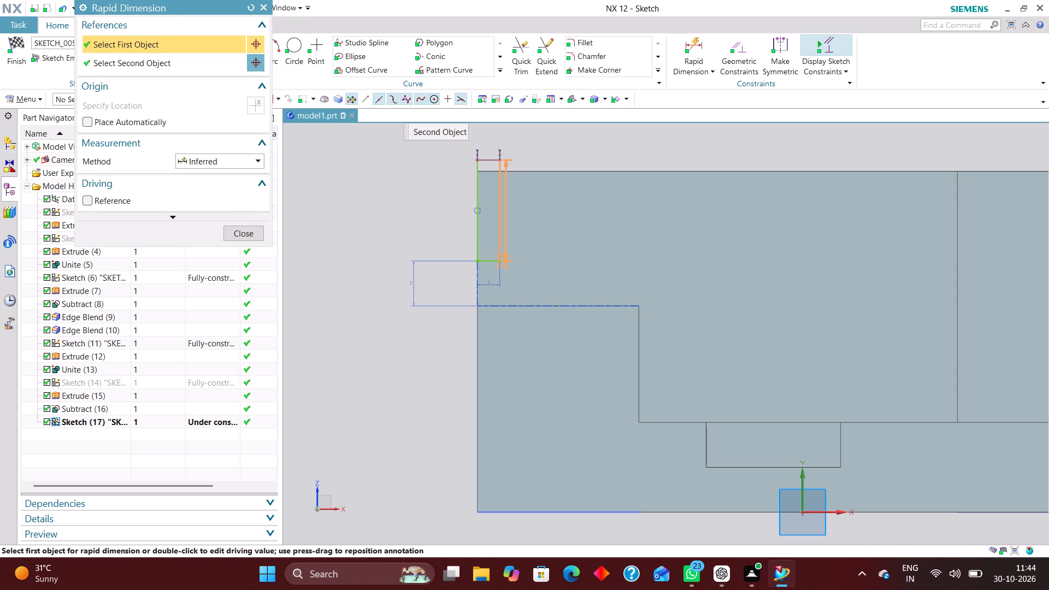
{"action": "left_click", "coordinate": [535, 220]}
{"action": "left_click", "coordinate": [238, 229]}
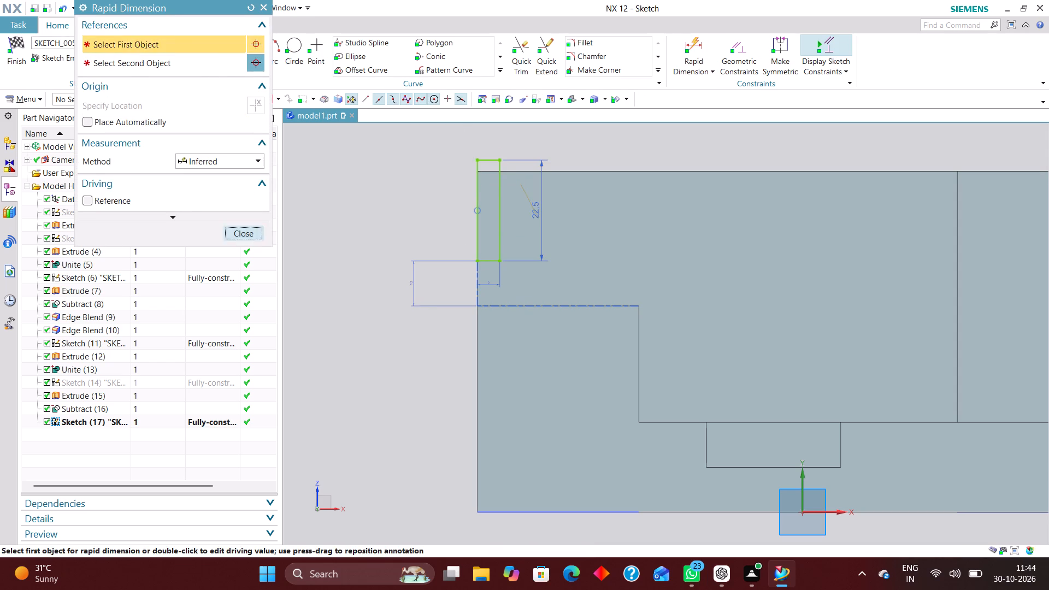
{"action": "left_click", "coordinate": [19, 43]}
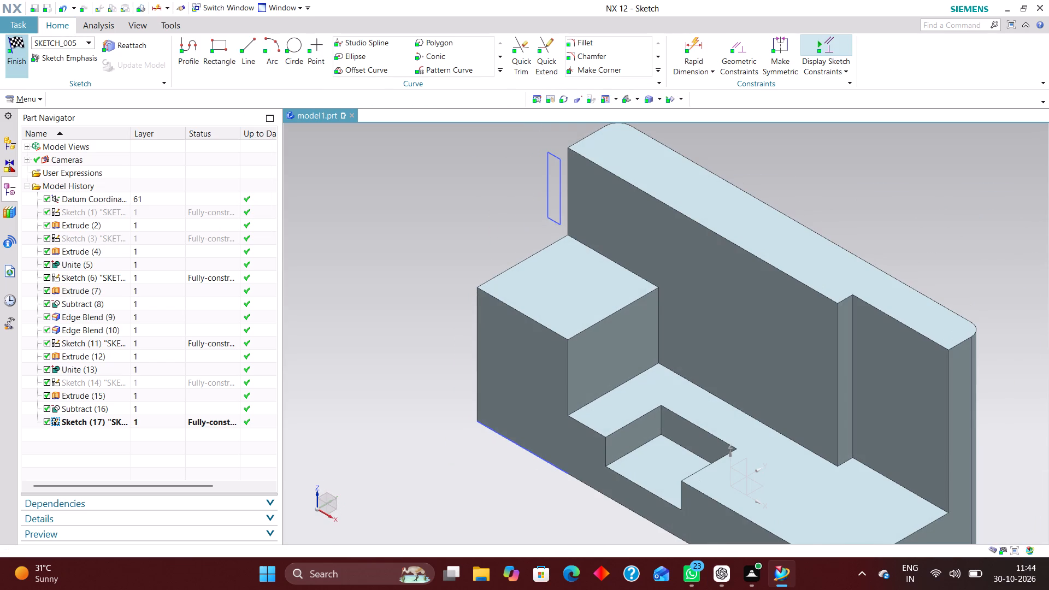
Extrude the notch rectangle 46 mm in the reversed direction, through the wall, as a separate body with Boolean set to None.
{"action": "left_click", "coordinate": [160, 40]}
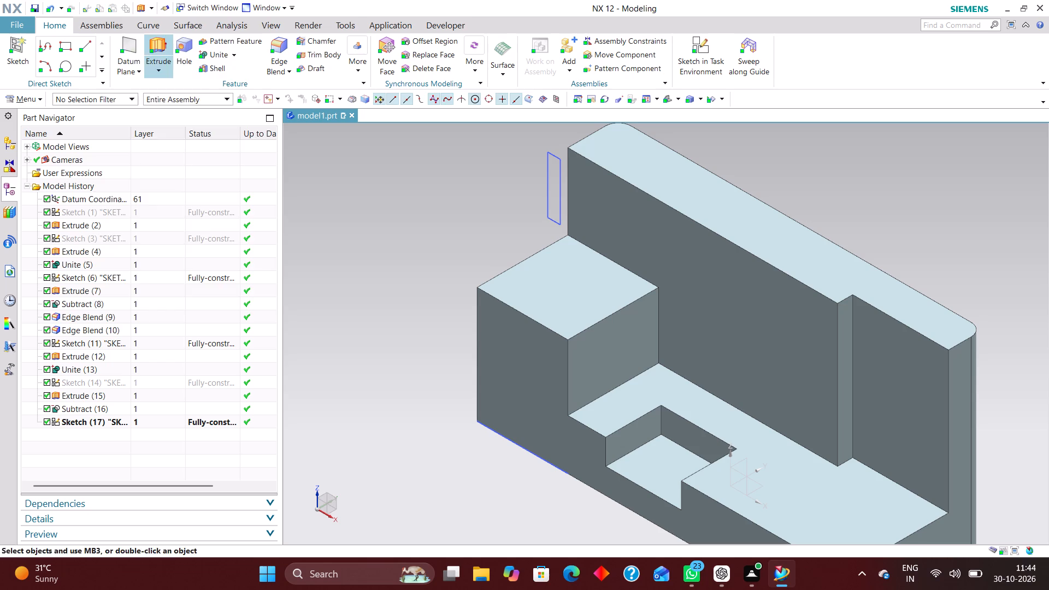
{"action": "left_click", "coordinate": [554, 157]}
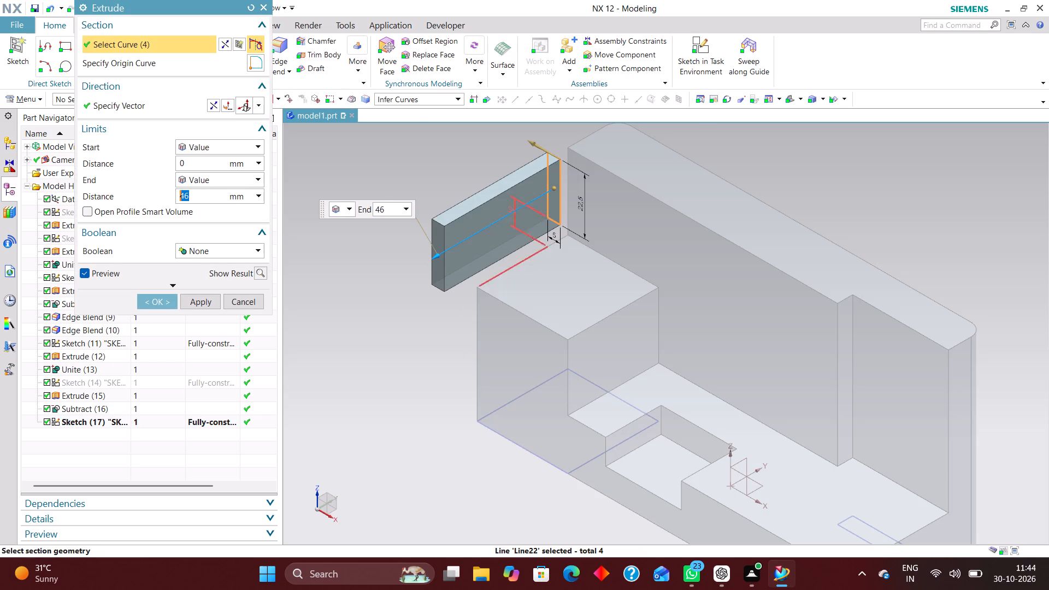
{"action": "left_click", "coordinate": [213, 105]}
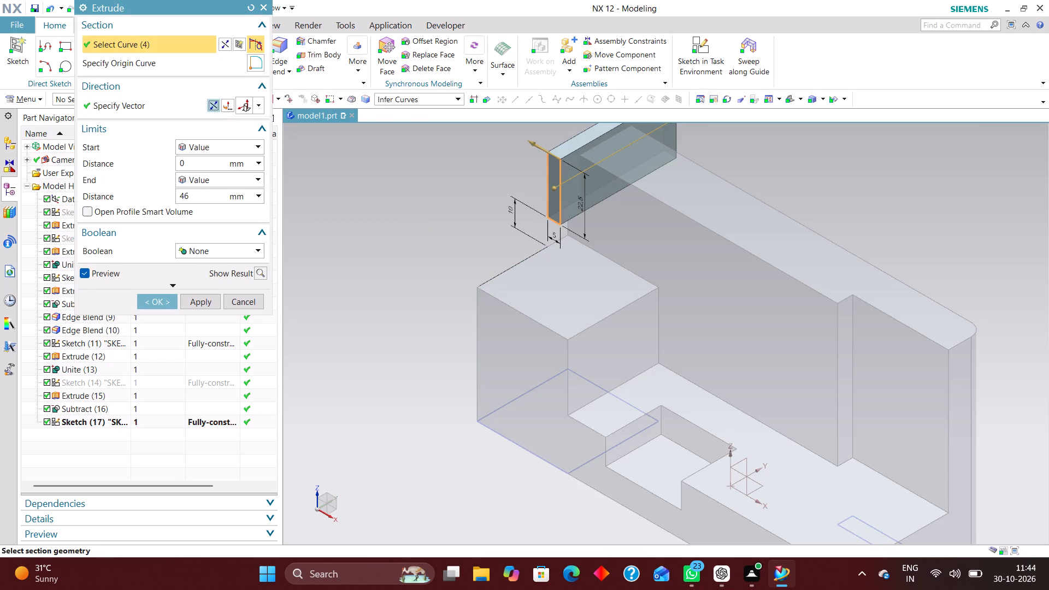
{"action": "scroll", "coordinate": [770, 199], "scroll_direction": "down", "scroll_amount": 2}
{"action": "scroll", "coordinate": [756, 188], "scroll_direction": "up", "scroll_amount": 5}
{"action": "middle_click_drag", "start_coordinate": [787, 202], "coordinate": [822, 176]}
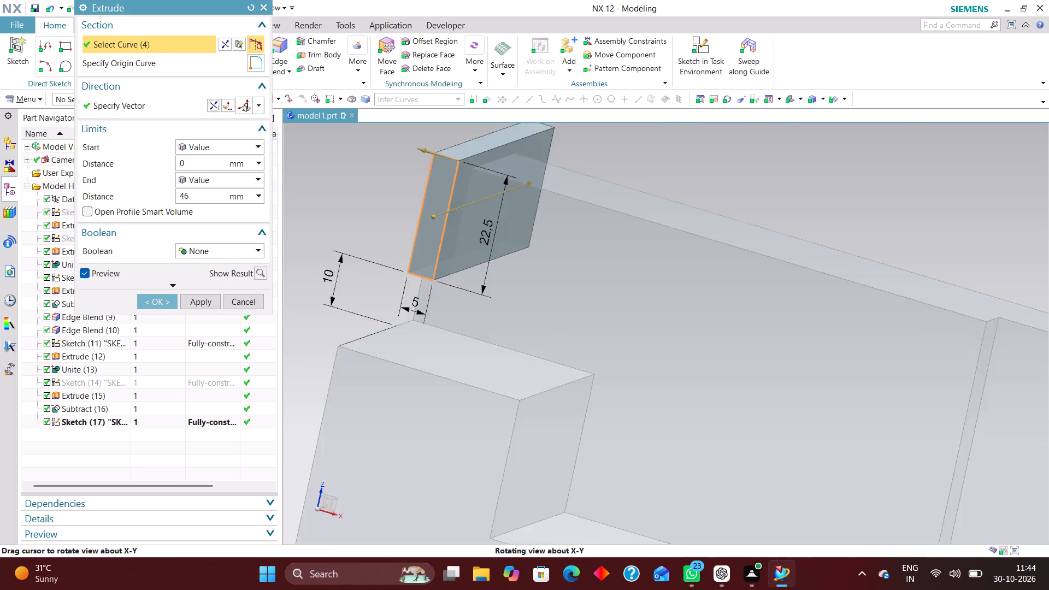
{"action": "middle_click_drag", "start_coordinate": [822, 176], "coordinate": [816, 169]}
{"action": "middle_click_drag", "start_coordinate": [808, 172], "coordinate": [791, 176]}
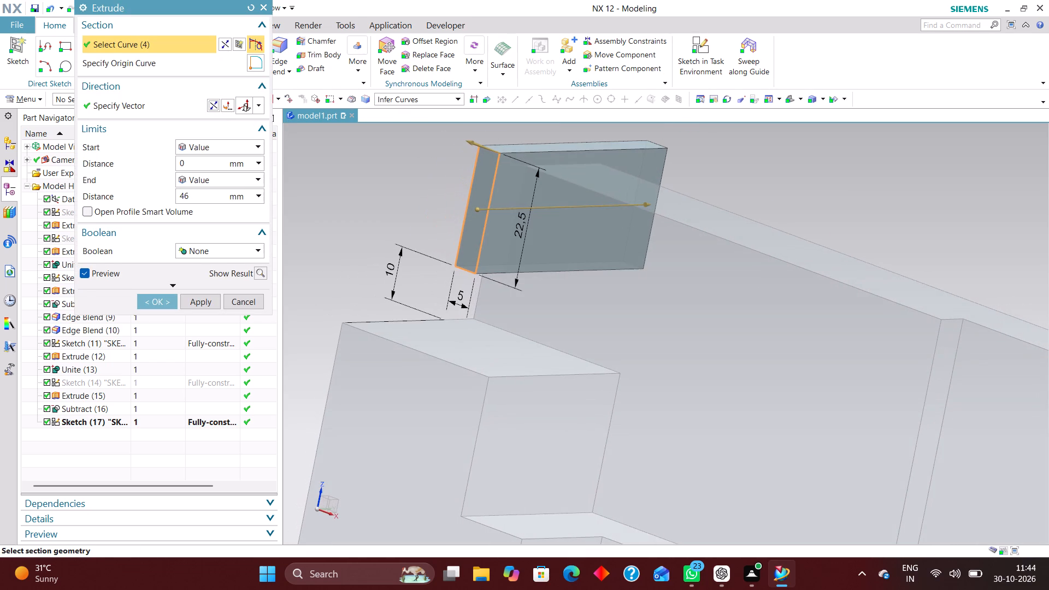
{"action": "left_click", "coordinate": [166, 303]}
{"action": "scroll", "coordinate": [602, 327], "scroll_direction": "down", "scroll_amount": 2}
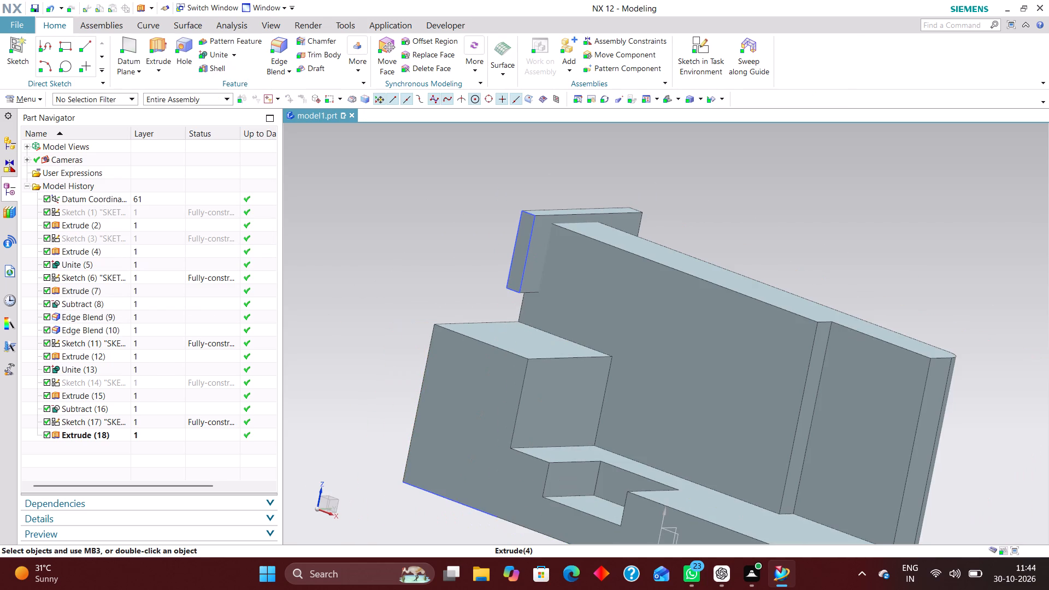
Subtract the extruded notch body from the bracket body to cut the wall's upper corner.
{"action": "left_click", "coordinate": [162, 67]}
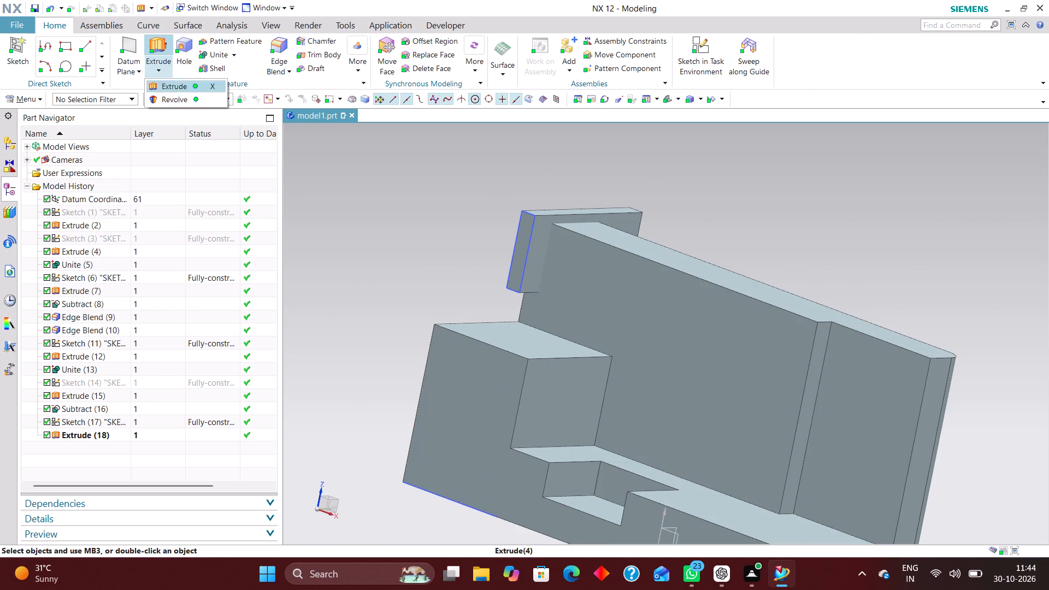
{"action": "left_click", "coordinate": [235, 53]}
{"action": "left_click", "coordinate": [235, 52]}
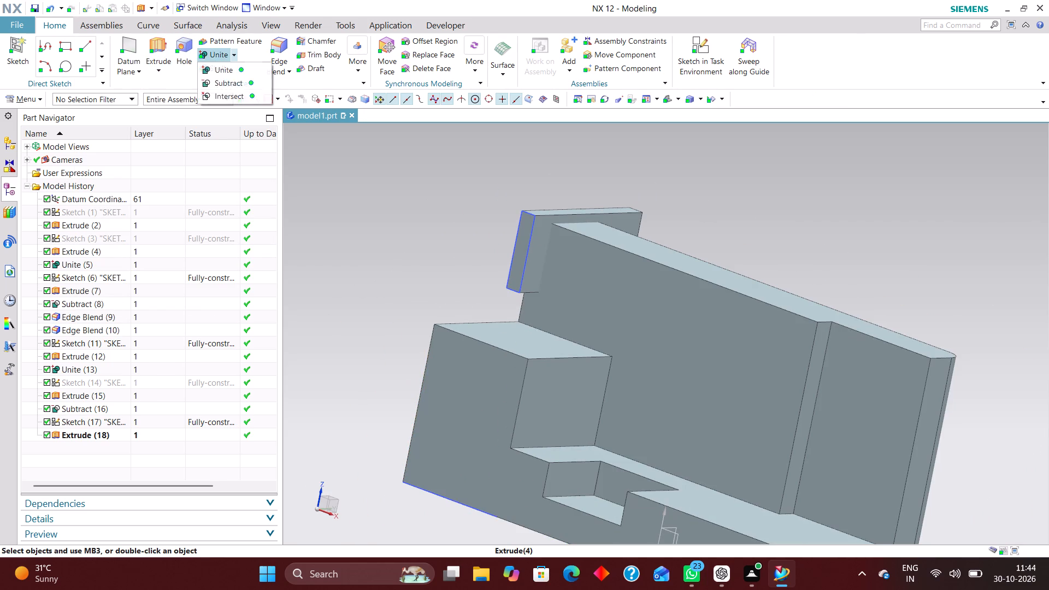
{"action": "left_click", "coordinate": [237, 86]}
{"action": "left_click", "coordinate": [705, 320]}
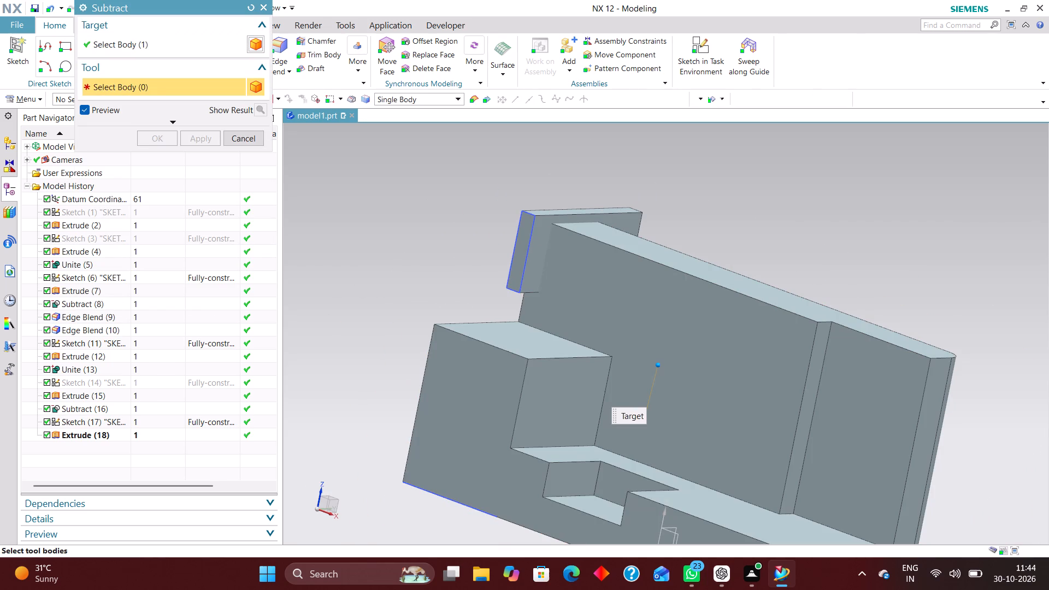
{"action": "left_click", "coordinate": [530, 272]}
{"action": "left_click", "coordinate": [154, 138]}
Hide the notch rectangle sketch, Sketch (17), beside the wall's corner.
{"action": "scroll", "coordinate": [454, 219], "scroll_direction": "up", "scroll_amount": 2}
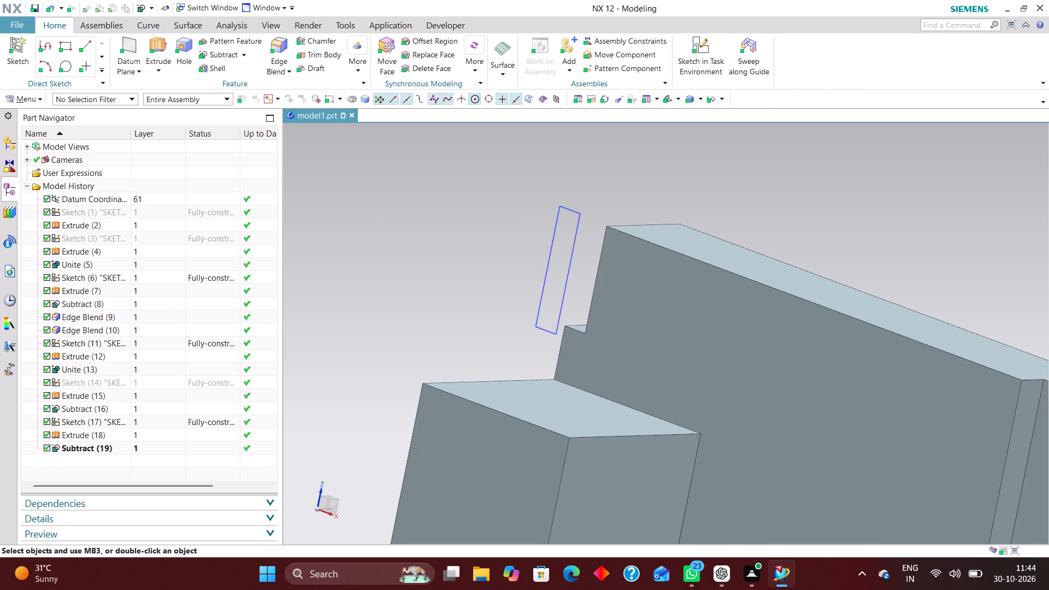
{"action": "right_click_drag", "start_coordinate": [579, 221], "coordinate": [546, 297]}
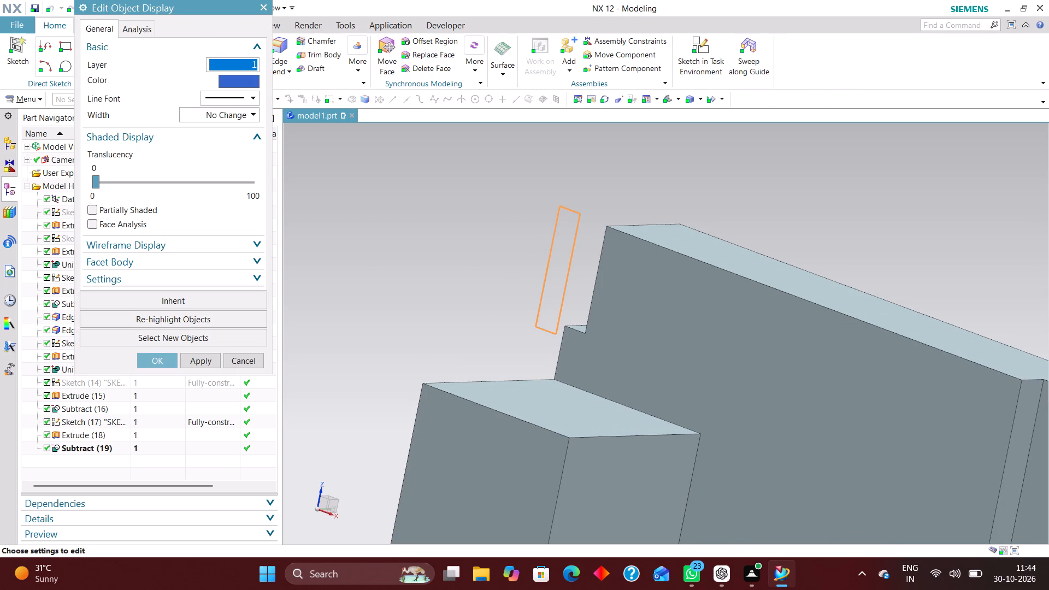
{"action": "left_click", "coordinate": [243, 357]}
{"action": "right_click_drag", "start_coordinate": [556, 227], "coordinate": [533, 264]}
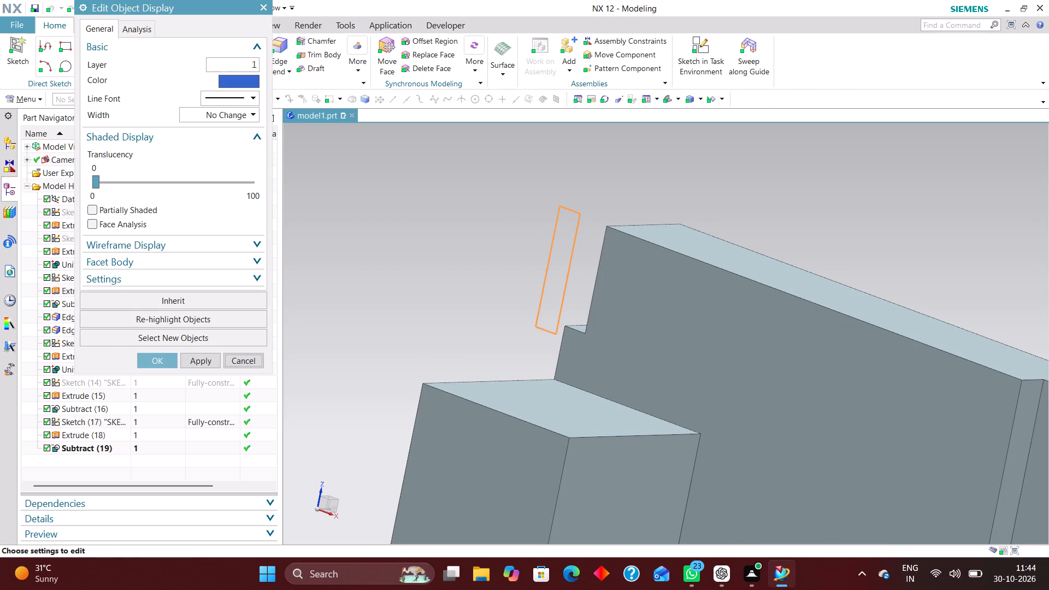
{"action": "left_click", "coordinate": [243, 358]}
{"action": "right_click_drag", "start_coordinate": [575, 266], "coordinate": [564, 376]}
Measure the distance from the wall's end face above the notch to its opposite end face with Simple Distance.
{"action": "scroll", "coordinate": [582, 264], "scroll_direction": "down", "scroll_amount": 4}
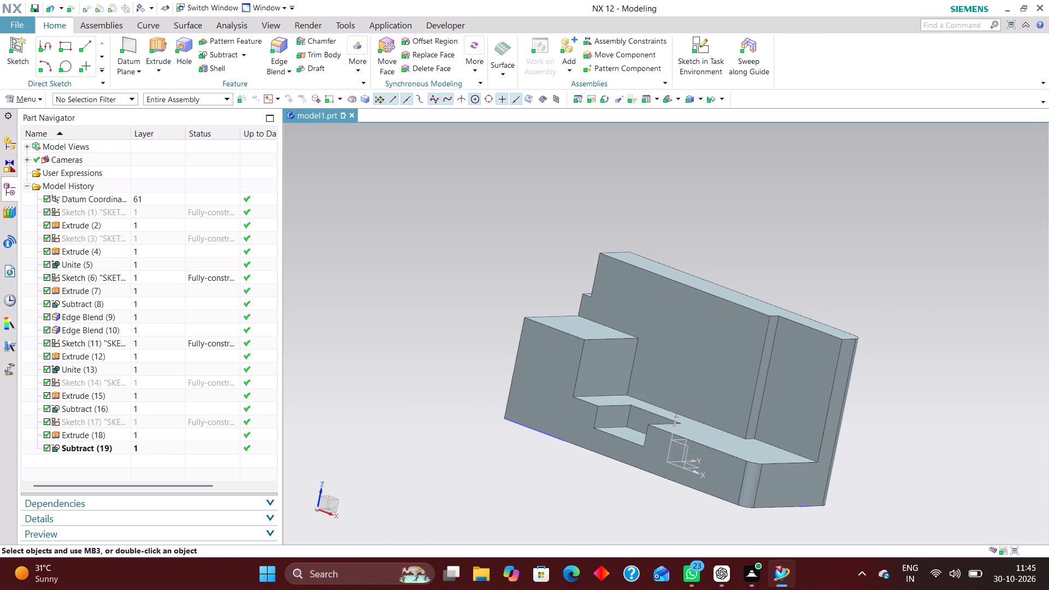
{"action": "left_click", "coordinate": [669, 98]}
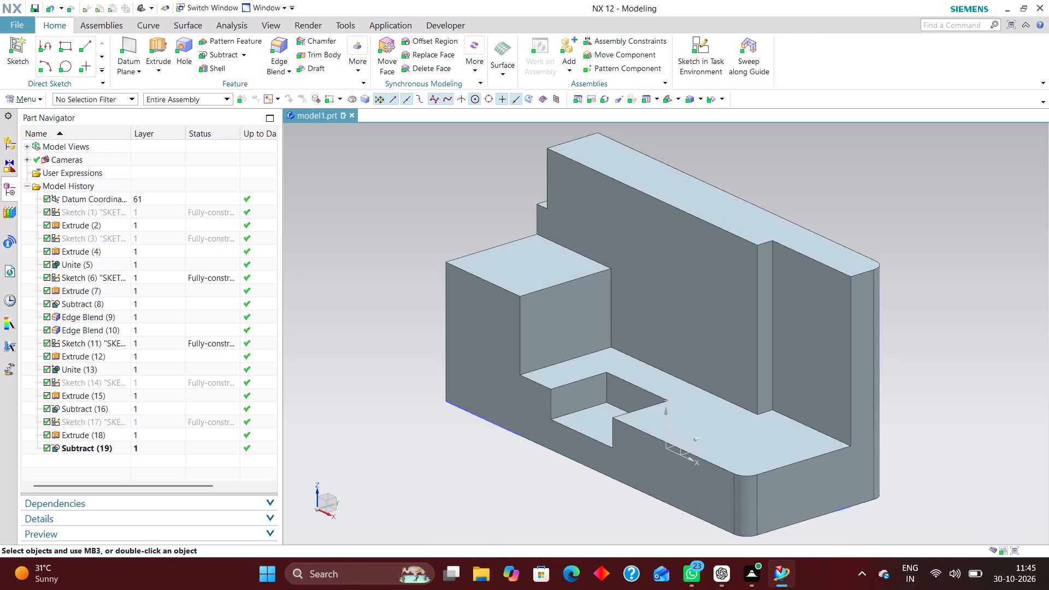
{"action": "left_click", "coordinate": [239, 27]}
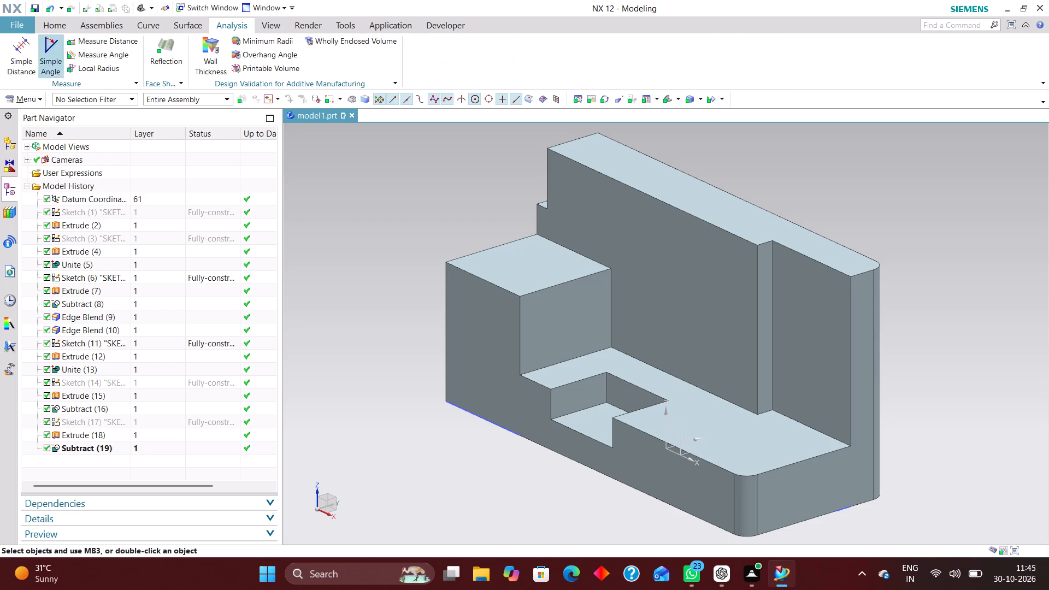
{"action": "left_click", "coordinate": [28, 57]}
{"action": "middle_click_drag", "start_coordinate": [567, 191], "coordinate": [609, 206]}
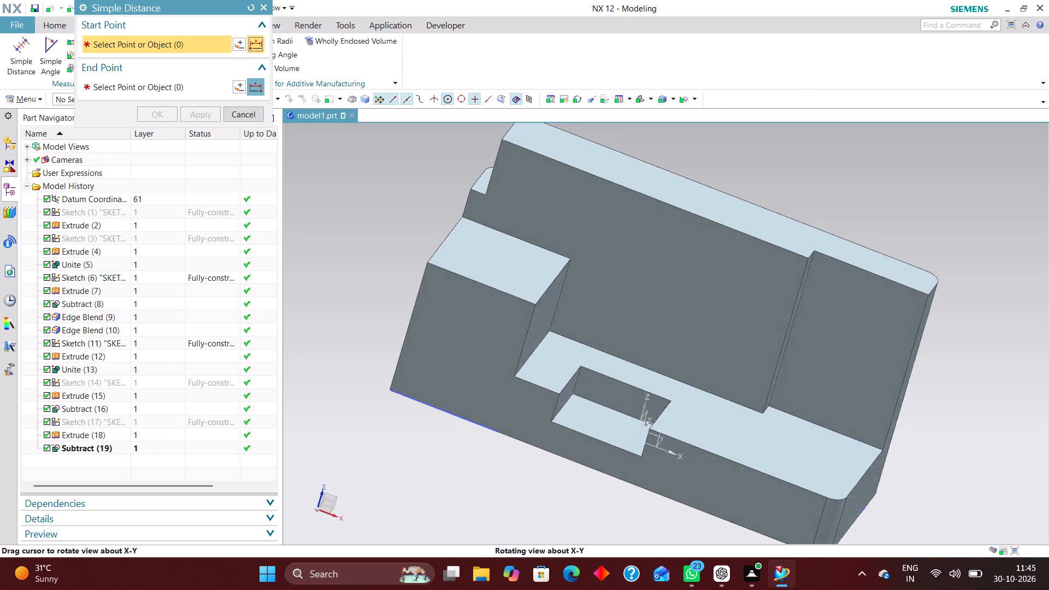
{"action": "middle_click_drag", "start_coordinate": [609, 206], "coordinate": [626, 229]}
{"action": "left_click", "coordinate": [520, 178]}
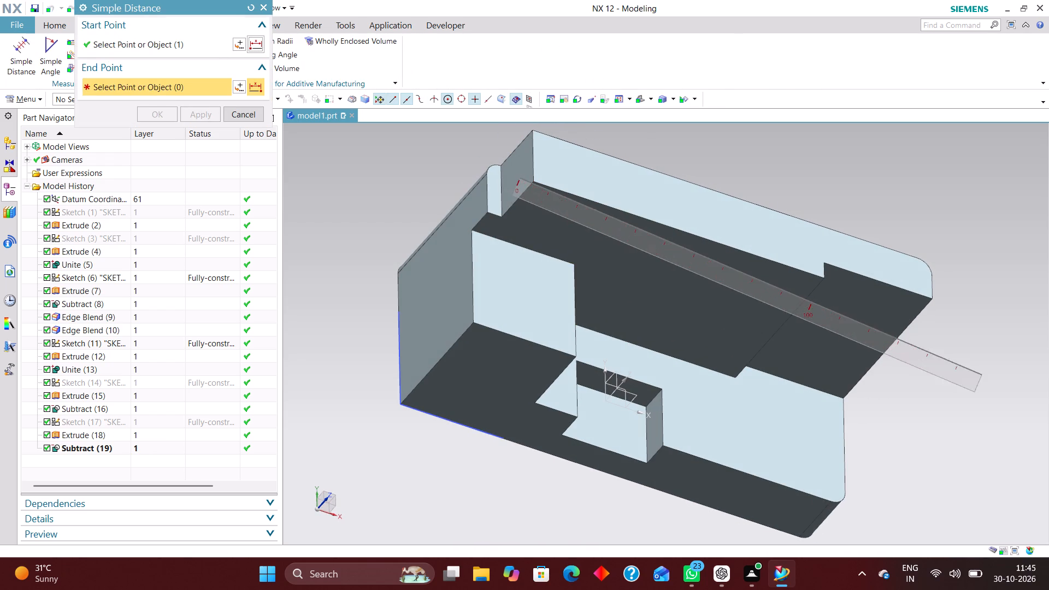
{"action": "middle_click_drag", "start_coordinate": [970, 369], "coordinate": [888, 358]}
{"action": "left_click", "coordinate": [776, 259]}
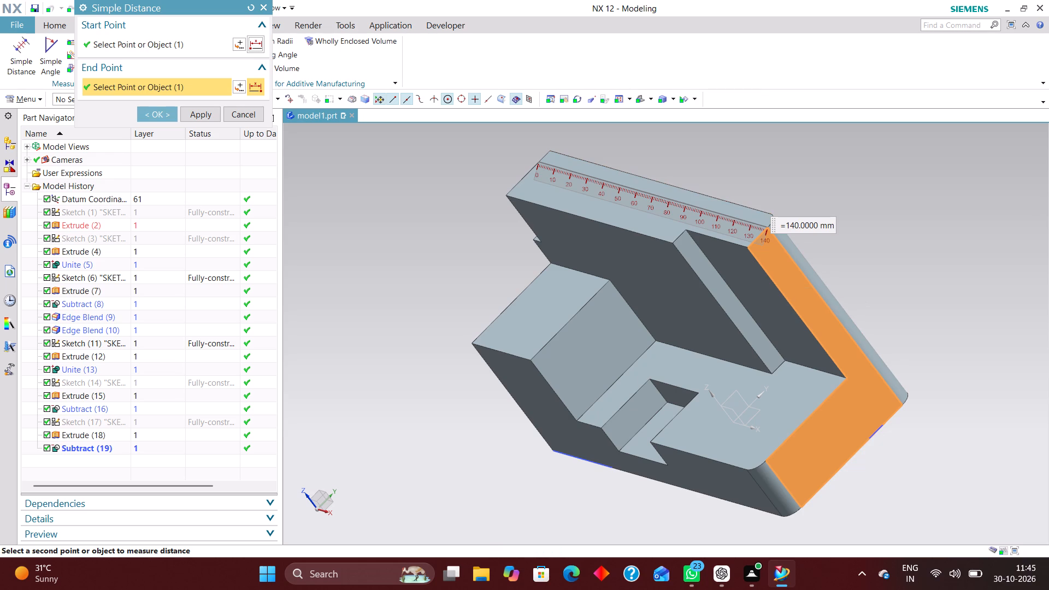
{"action": "left_click", "coordinate": [252, 117]}
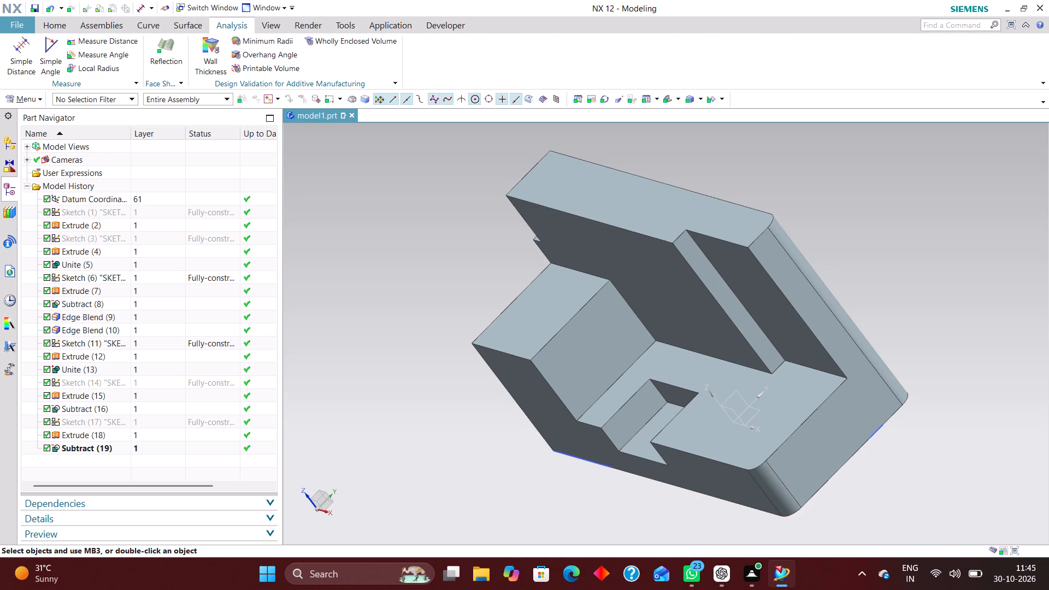
Examine the whole bracket and the notched wall corner in the isometric view.
{"action": "left_click", "coordinate": [54, 22]}
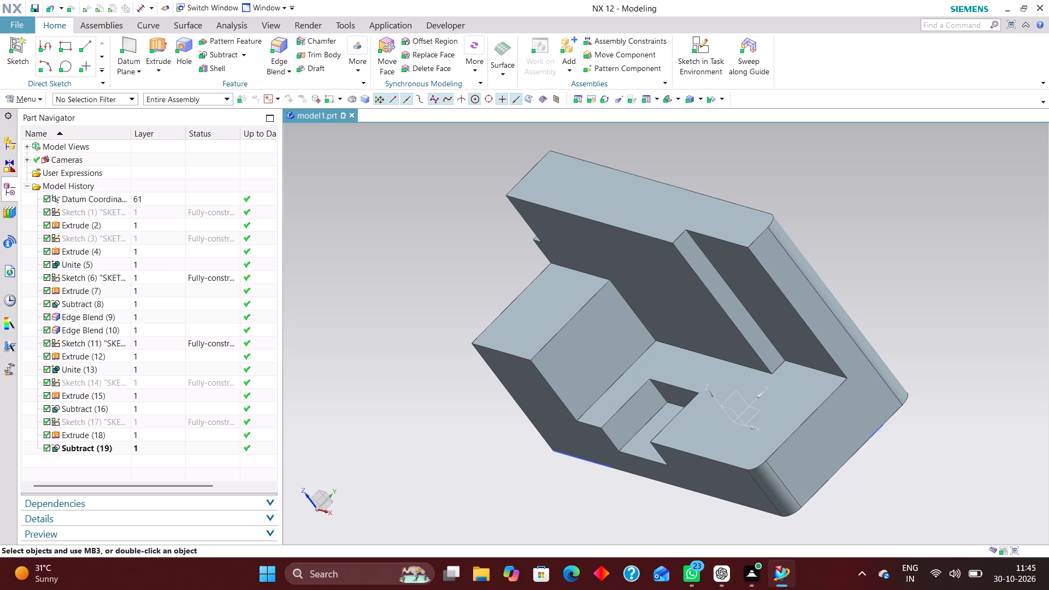
{"action": "left_click", "coordinate": [669, 96]}
{"action": "scroll", "coordinate": [879, 410], "scroll_direction": "down", "scroll_amount": 1}
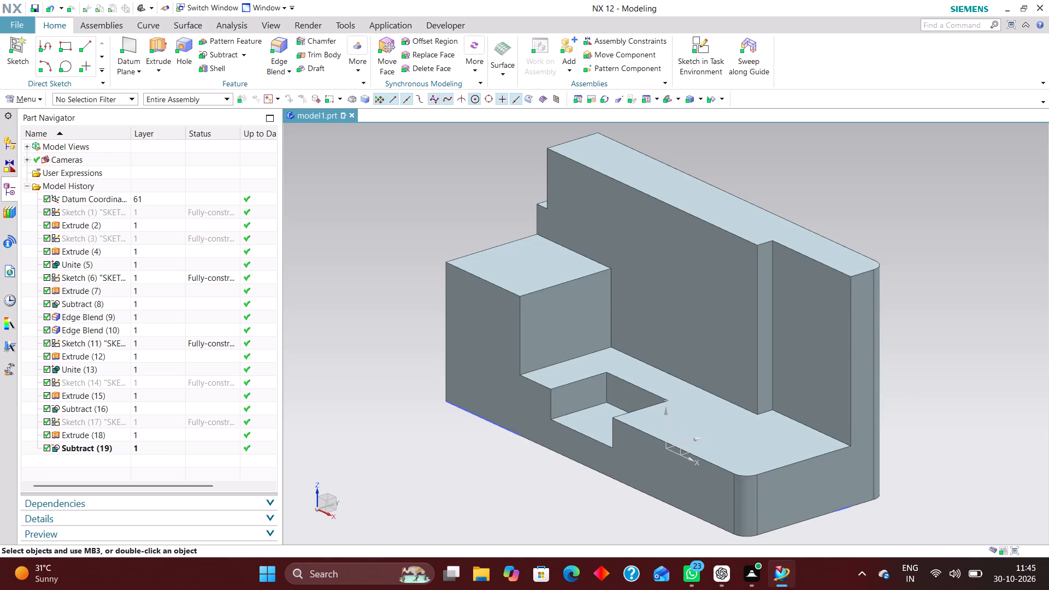
{"action": "scroll", "coordinate": [449, 349], "scroll_direction": "up", "scroll_amount": 3}
{"action": "scroll", "coordinate": [446, 335], "scroll_direction": "down", "scroll_amount": 3}
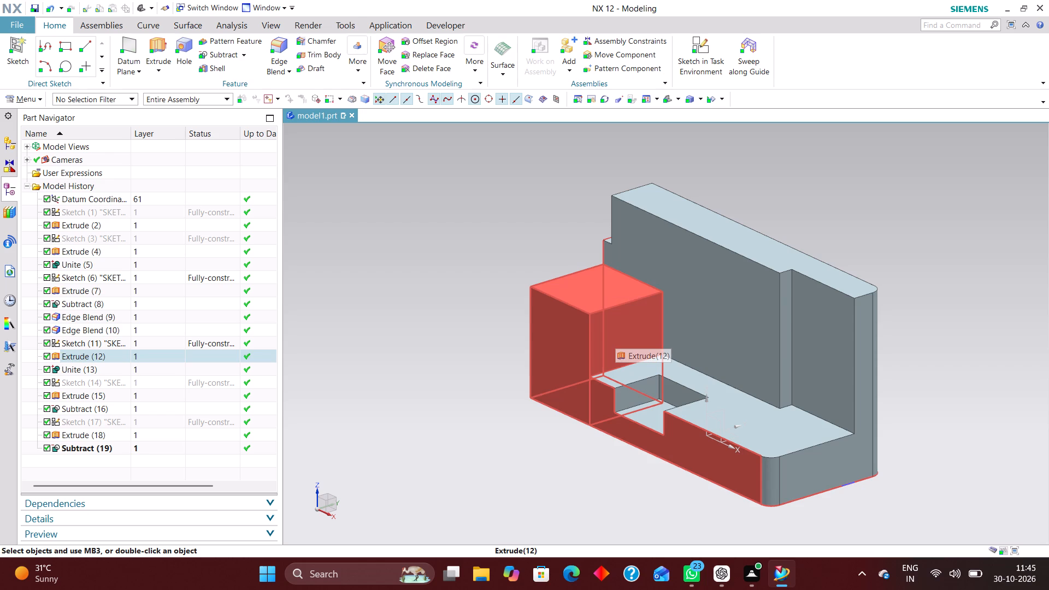
{"action": "scroll", "coordinate": [645, 404], "scroll_direction": "down", "scroll_amount": 1}
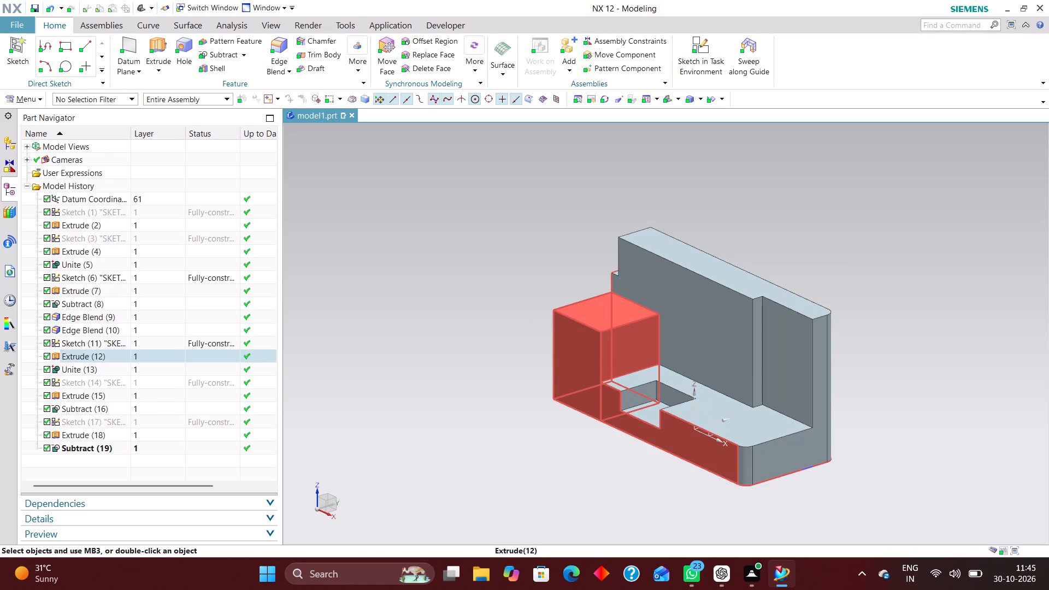
{"action": "scroll", "coordinate": [654, 420], "scroll_direction": "down", "scroll_amount": 1}
{"action": "scroll", "coordinate": [610, 262], "scroll_direction": "up", "scroll_amount": 4}
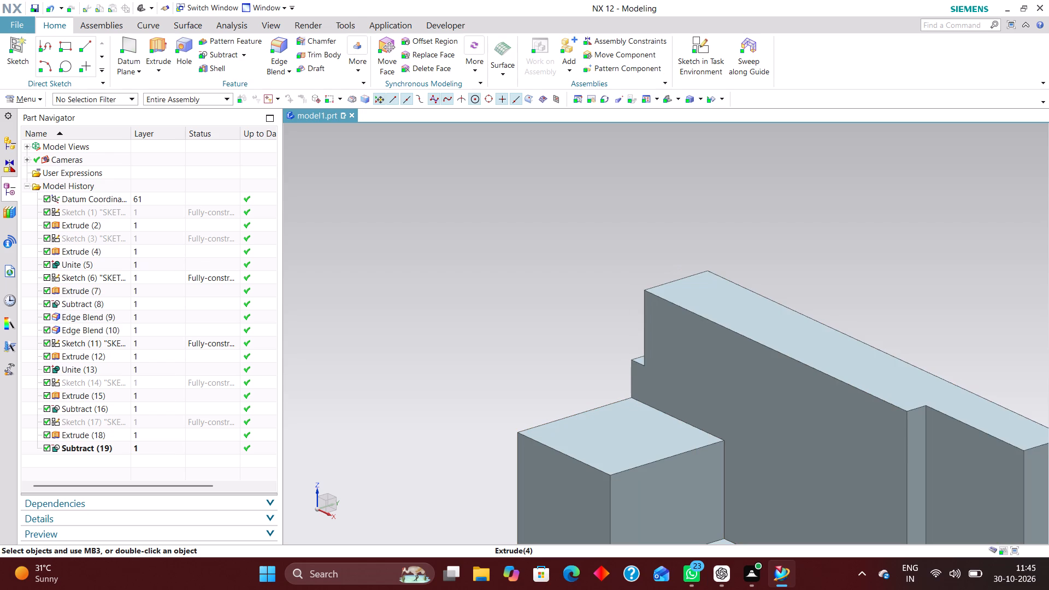
Compare Edge Blend (10) and Edge Blend (9) on the model, and review Edge Blend (9)'s wall edges with rollback.
{"action": "left_click", "coordinate": [127, 329]}
{"action": "scroll", "coordinate": [411, 315], "scroll_direction": "down", "scroll_amount": 4}
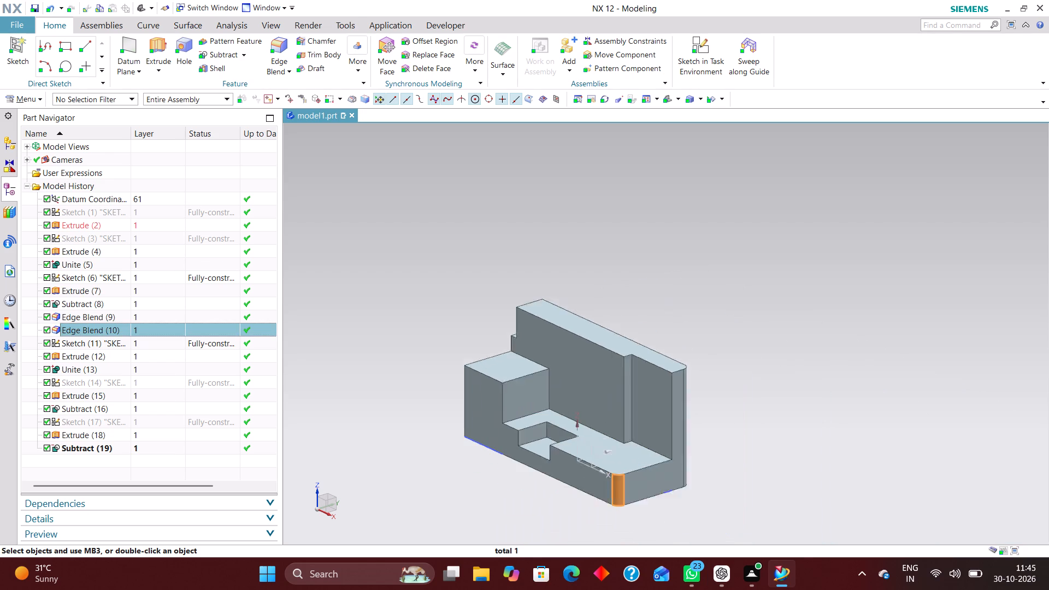
{"action": "scroll", "coordinate": [434, 323], "scroll_direction": "down", "scroll_amount": 1}
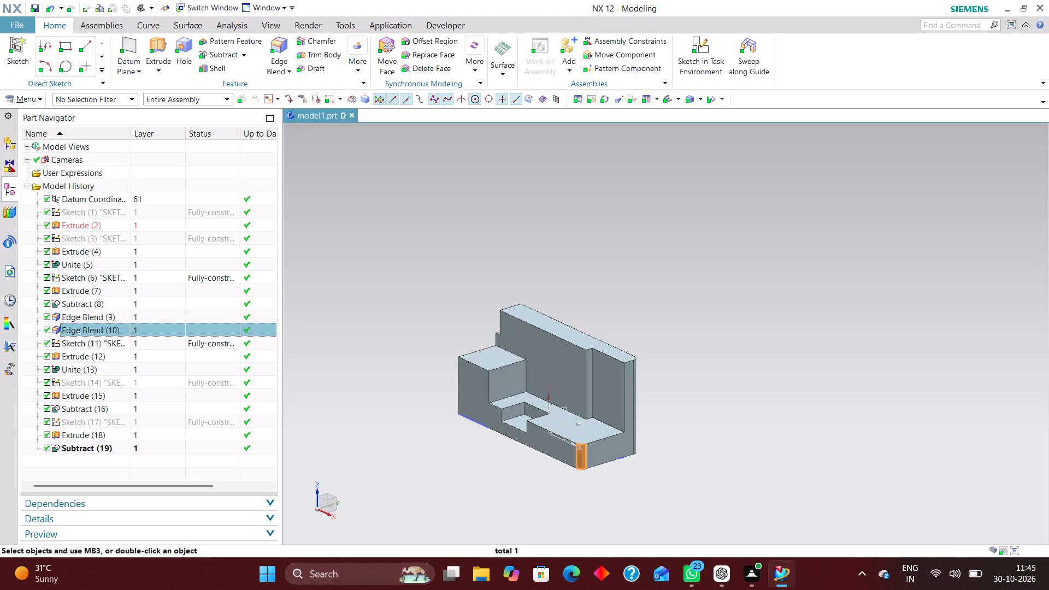
{"action": "left_click", "coordinate": [158, 317]}
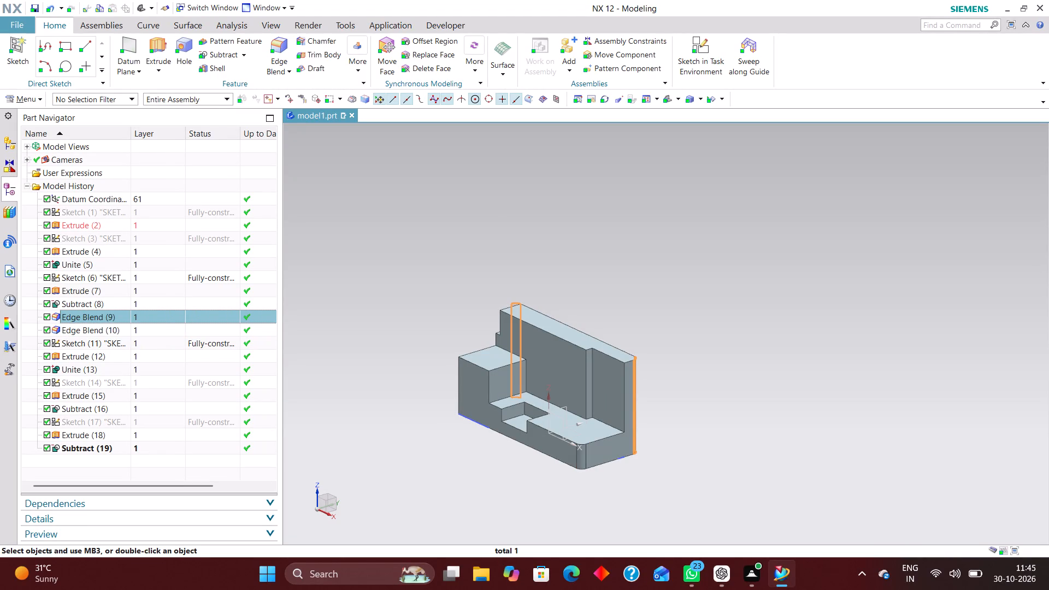
{"action": "right_click", "coordinate": [159, 317]}
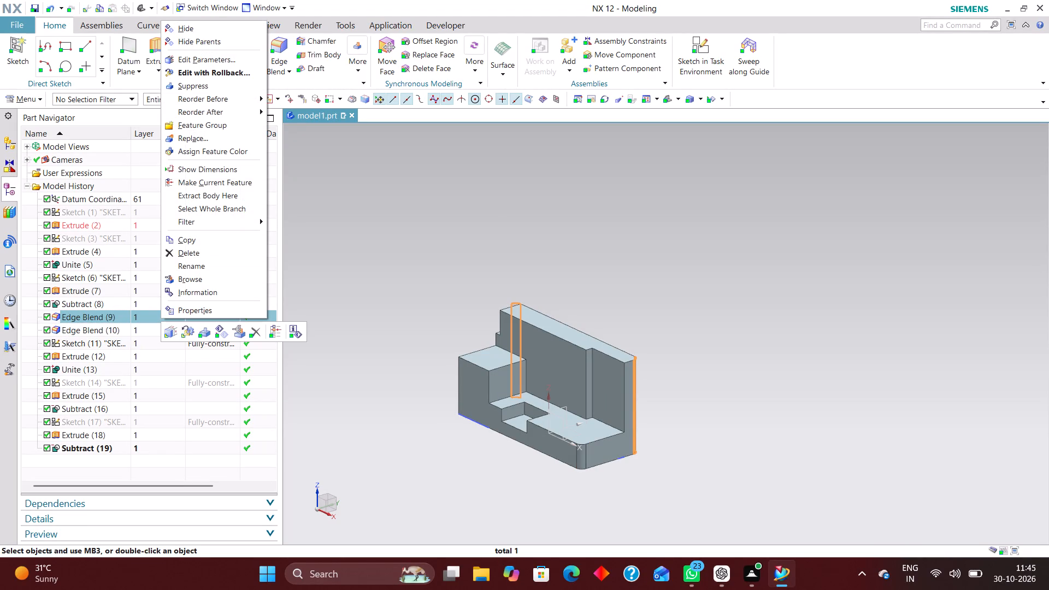
{"action": "left_click", "coordinate": [237, 73]}
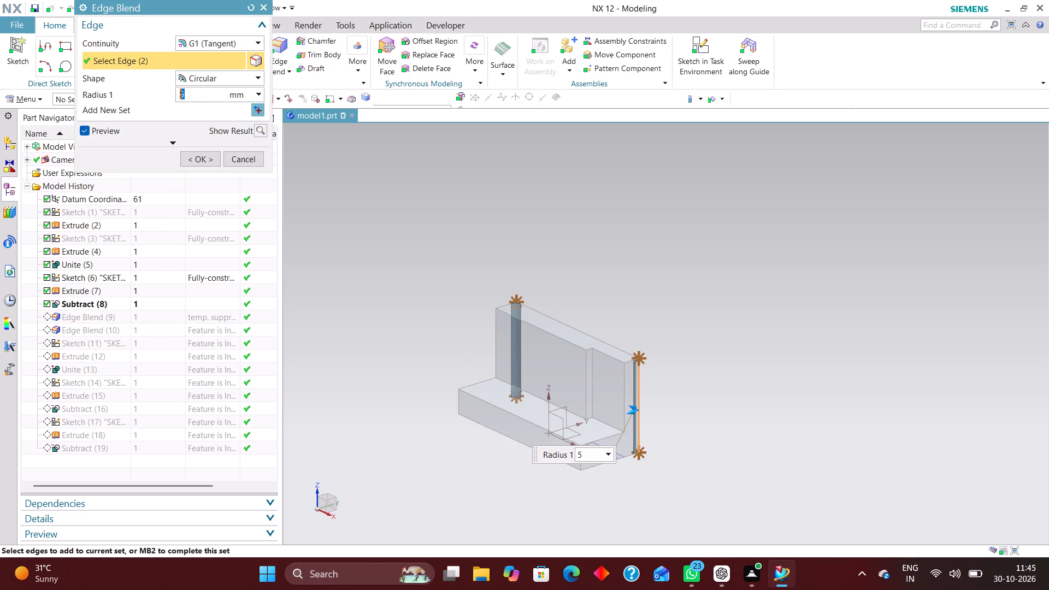
{"action": "scroll", "coordinate": [487, 305], "scroll_direction": "up", "scroll_amount": 4}
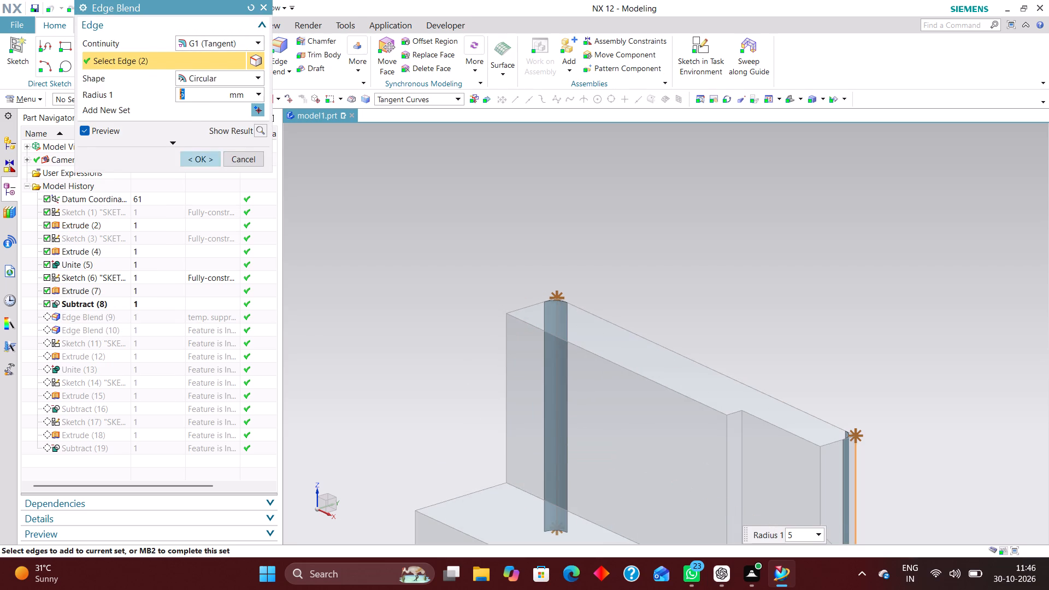
{"action": "left_click", "coordinate": [203, 161]}
Examine the rounded vertical edge on the wall's rear and the notch above it from behind and below.
{"action": "middle_click_drag", "start_coordinate": [695, 337], "coordinate": [640, 418]}
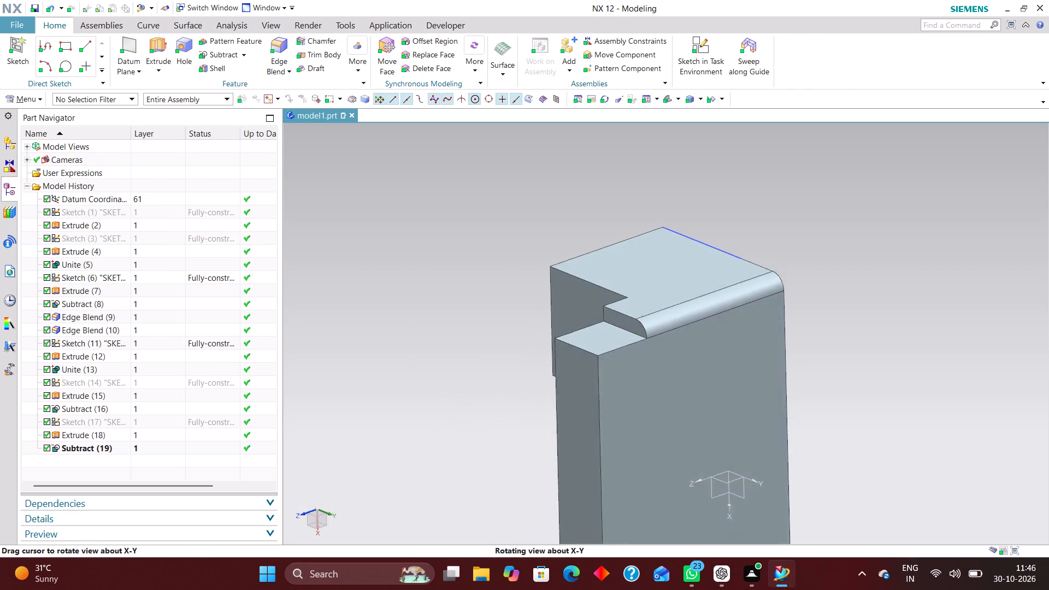
{"action": "middle_click_drag", "start_coordinate": [640, 418], "coordinate": [666, 401]}
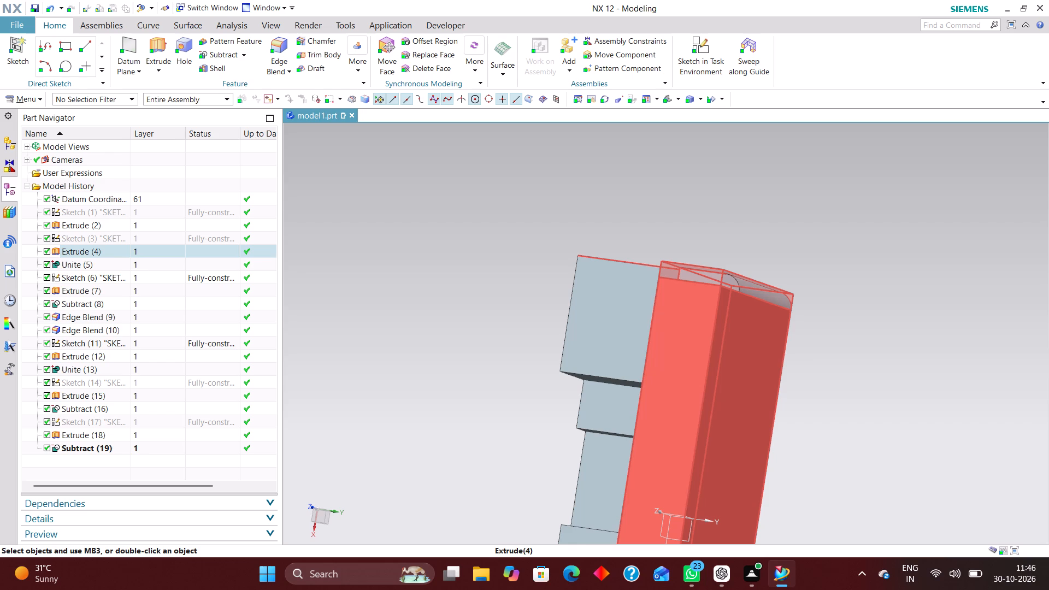
{"action": "middle_click_drag", "start_coordinate": [871, 374], "coordinate": [805, 410]}
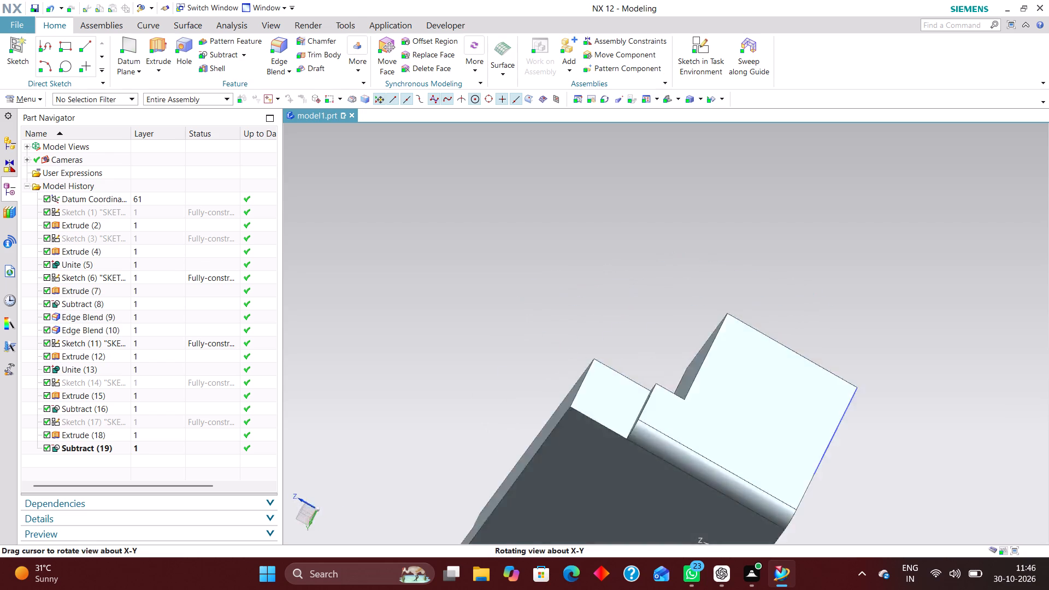
{"action": "middle_click_drag", "start_coordinate": [805, 410], "coordinate": [817, 378]}
{"action": "middle_click_drag", "start_coordinate": [831, 411], "coordinate": [848, 433]}
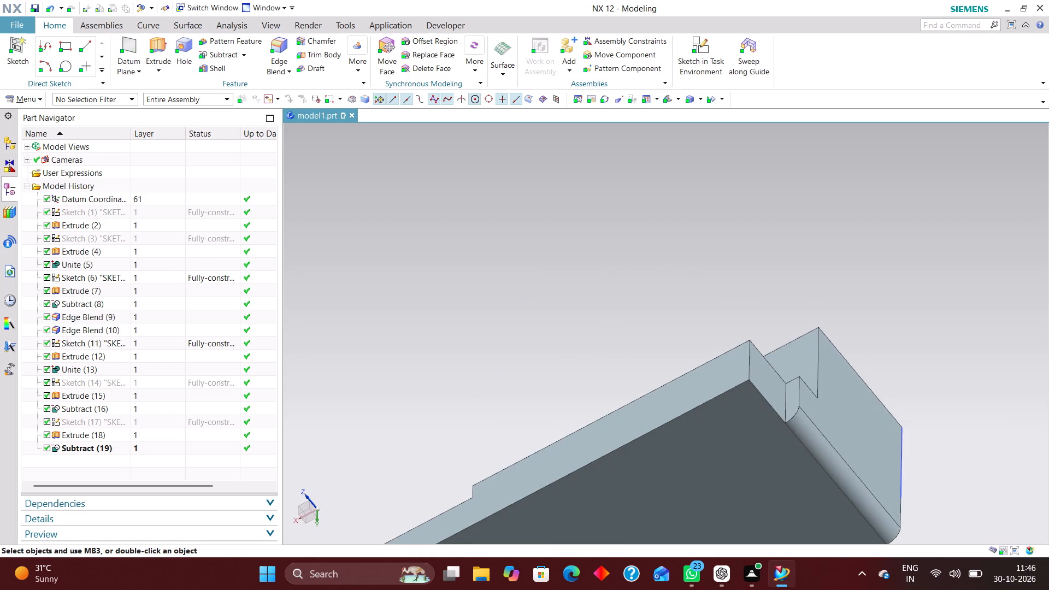
{"action": "scroll", "coordinate": [755, 336], "scroll_direction": "down", "scroll_amount": 3}
{"action": "middle_click_drag", "start_coordinate": [882, 413], "coordinate": [851, 415]}
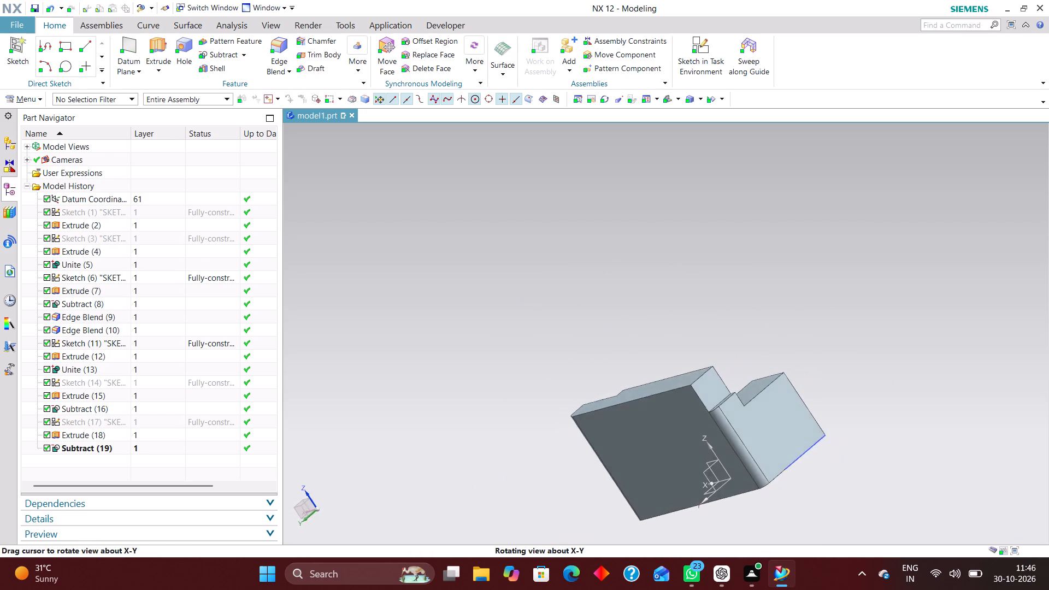
{"action": "middle_click_drag", "start_coordinate": [851, 415], "coordinate": [854, 421]}
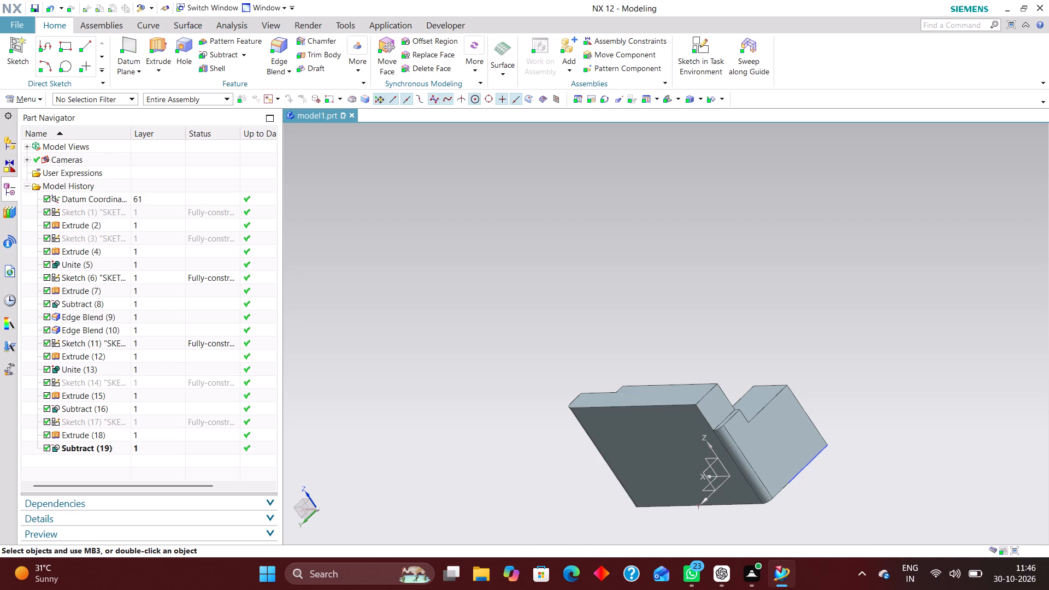
{"action": "middle_click_drag", "start_coordinate": [848, 355], "coordinate": [854, 391]}
{"action": "middle_click_drag", "start_coordinate": [853, 371], "coordinate": [874, 324]}
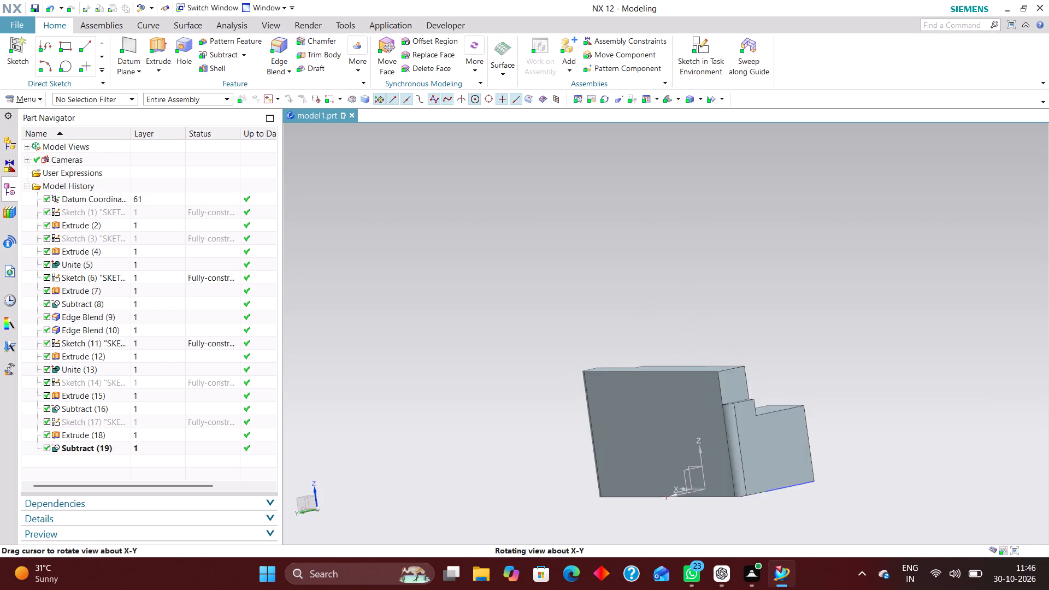
{"action": "middle_click_drag", "start_coordinate": [874, 324], "coordinate": [887, 331]}
{"action": "scroll", "coordinate": [764, 481], "scroll_direction": "up", "scroll_amount": 6}
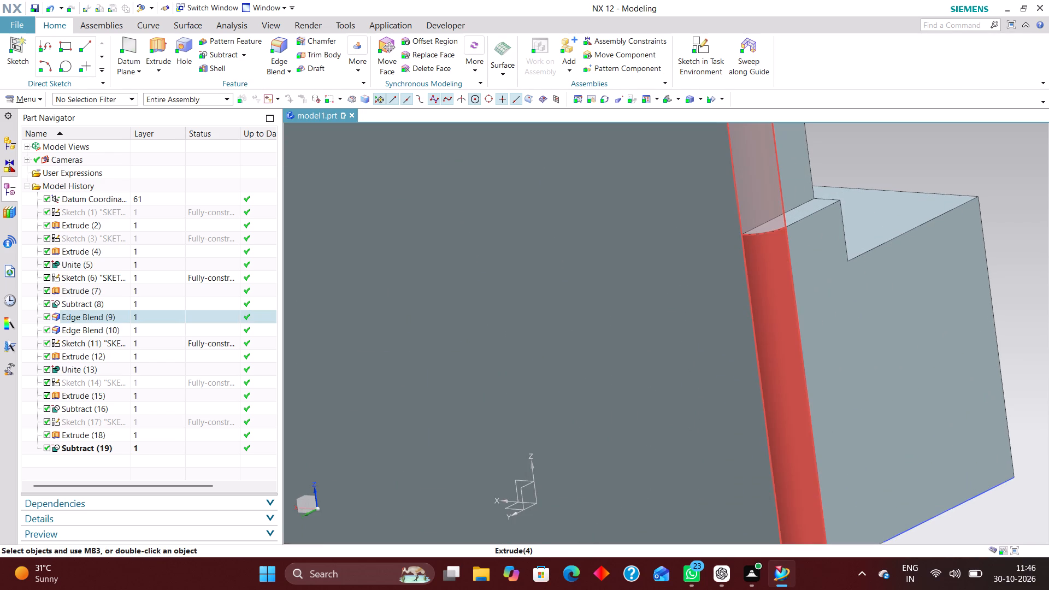
Edit Edge Blend (9) with rollback and deselect the rear vertical wall edge at the notched end, leaving only the opposite edge blended.
{"action": "right_click", "coordinate": [794, 435]}
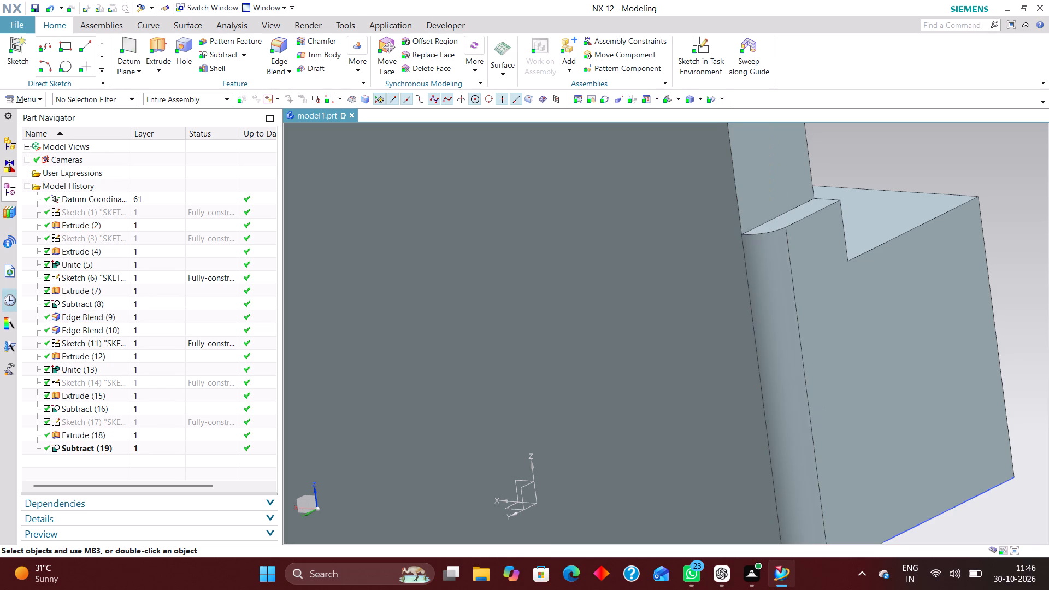
{"action": "left_click", "coordinate": [127, 315]}
{"action": "right_click", "coordinate": [129, 312]}
{"action": "left_click", "coordinate": [192, 67]}
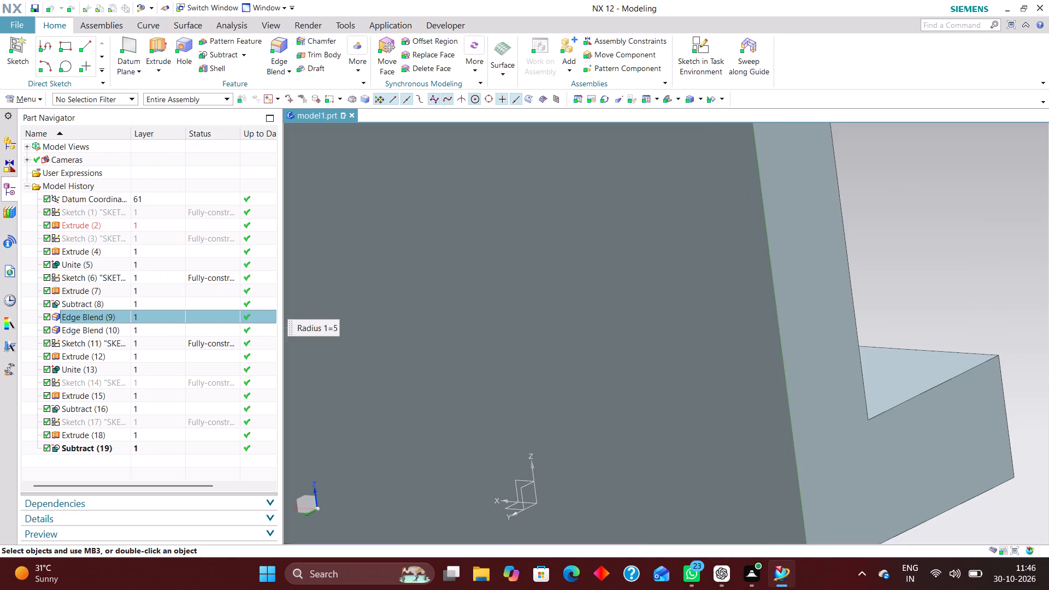
{"action": "scroll", "coordinate": [749, 450], "scroll_direction": "down", "scroll_amount": 2}
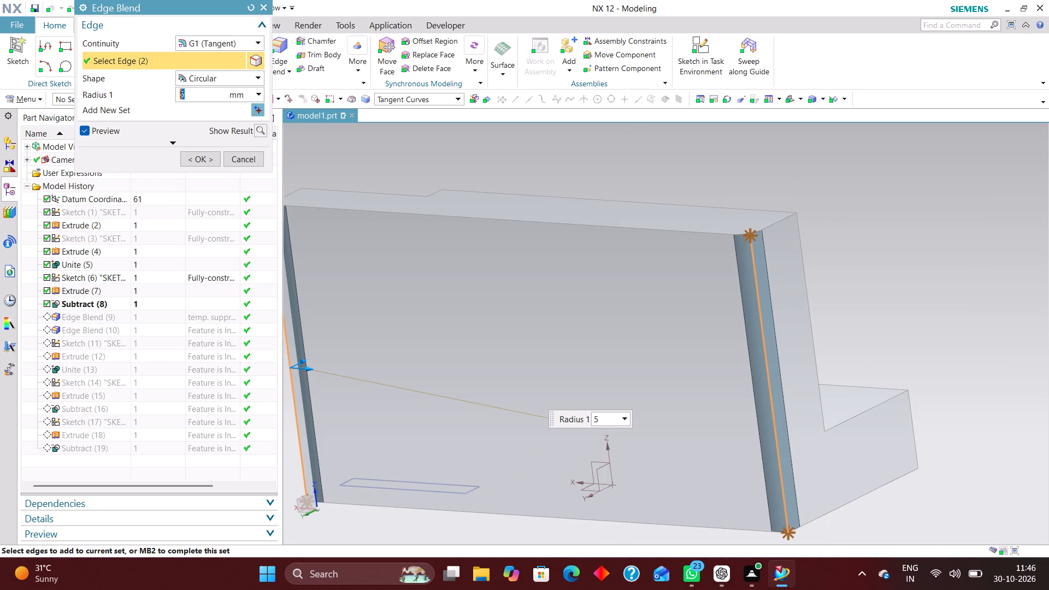
{"action": "left_click", "coordinate": [775, 451], "text": "shift"}
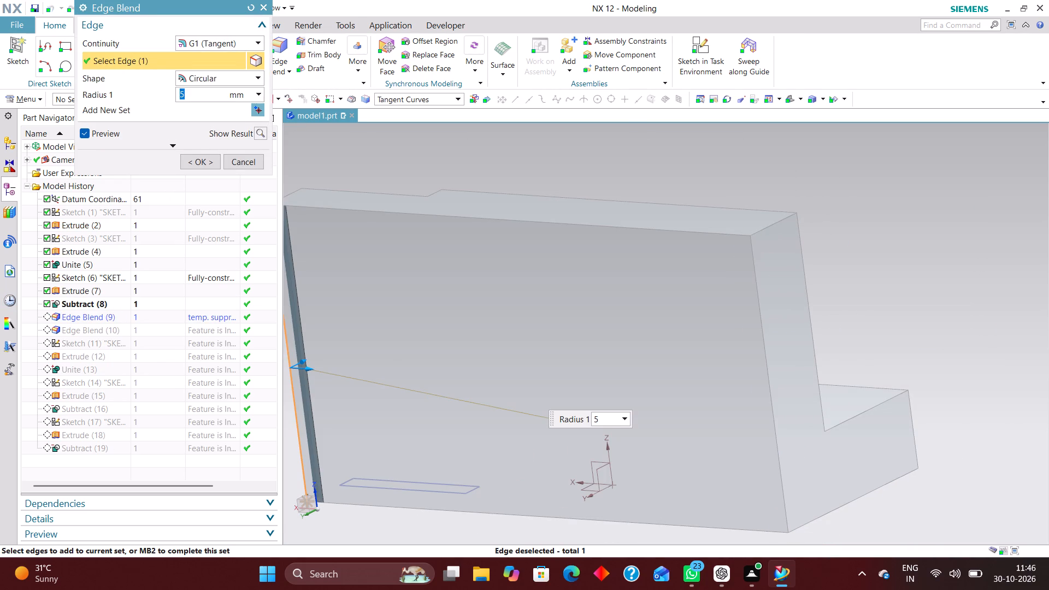
{"action": "left_click", "coordinate": [211, 161]}
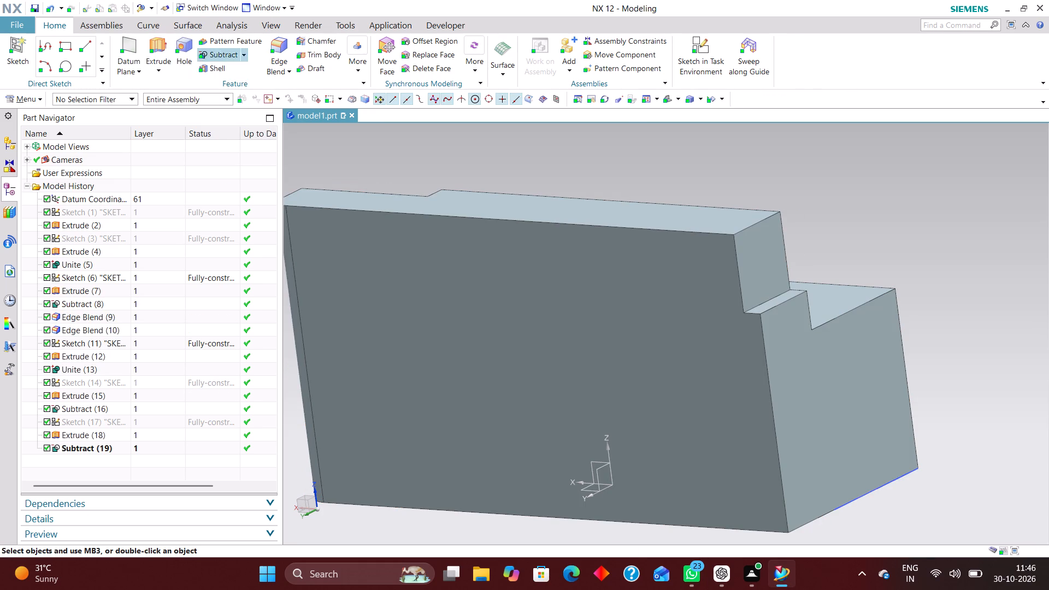
Apply a 5 mm edge blend to the wall's short rear vertical edge above the corner notch.
{"action": "left_click", "coordinate": [286, 49]}
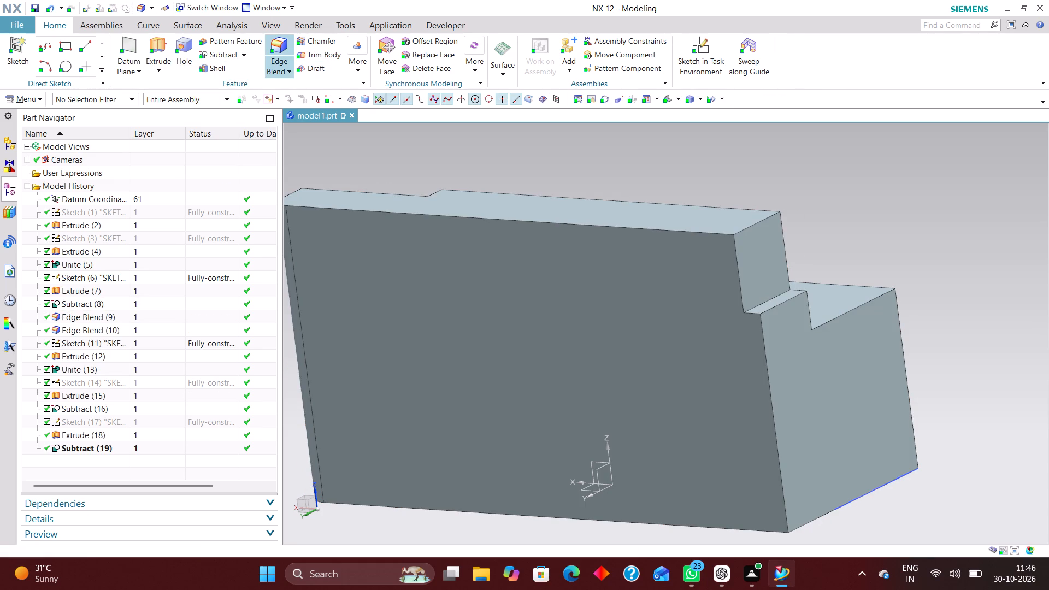
{"action": "left_click", "coordinate": [736, 262]}
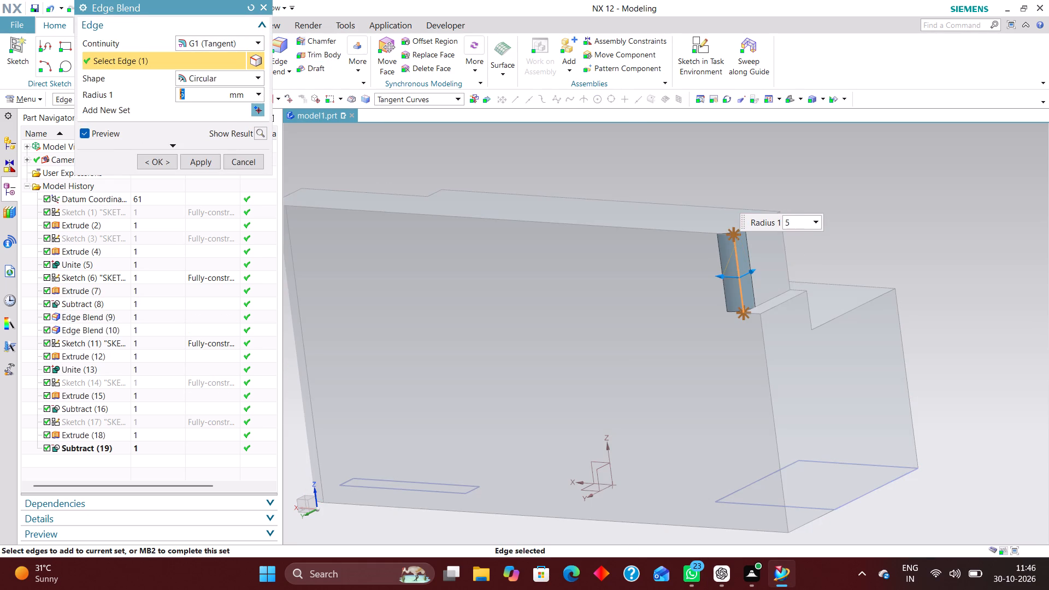
{"action": "left_click", "coordinate": [161, 158]}
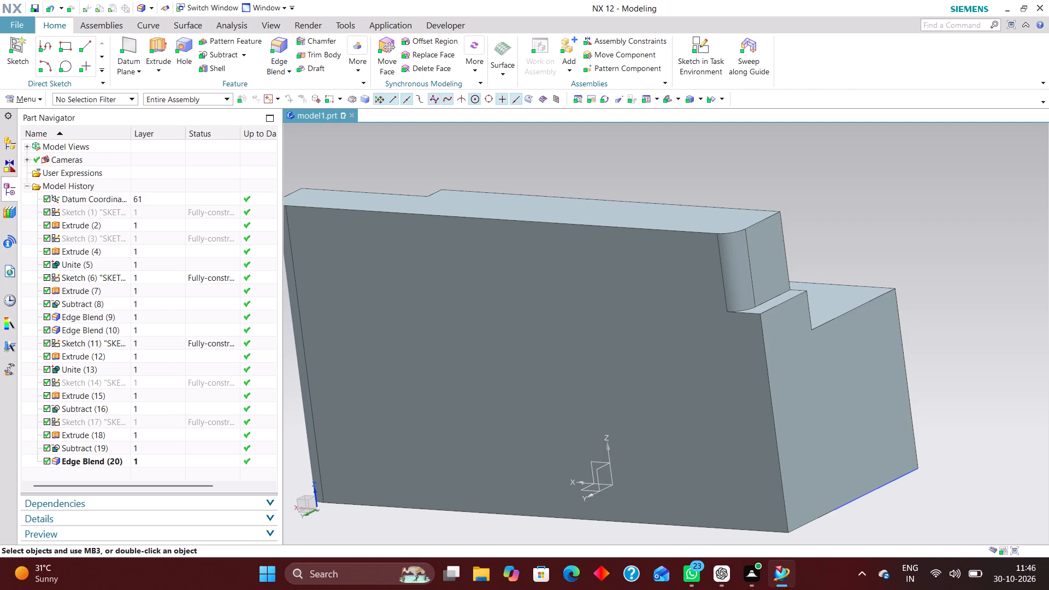
Chamfer the wall's short front vertical edge above the notch with Offset and Angle, 5 mm at 45°.
{"action": "scroll", "coordinate": [813, 257], "scroll_direction": "down", "scroll_amount": 3}
{"action": "middle_click_drag", "start_coordinate": [846, 256], "coordinate": [775, 286]}
{"action": "scroll", "coordinate": [842, 256], "scroll_direction": "up", "scroll_amount": 1}
{"action": "scroll", "coordinate": [606, 312], "scroll_direction": "up", "scroll_amount": 1}
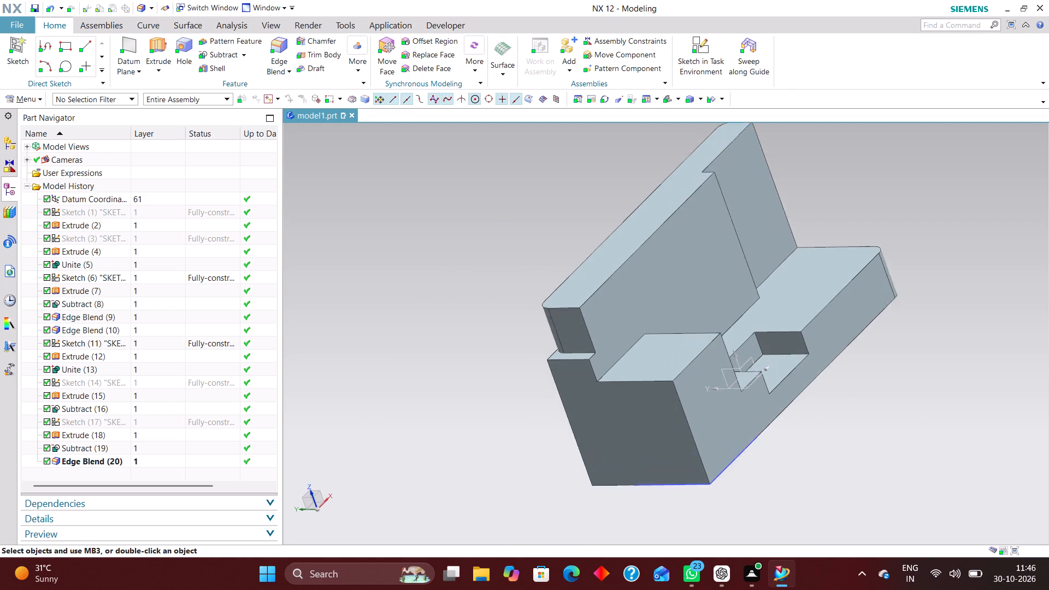
{"action": "scroll", "coordinate": [606, 312], "scroll_direction": "up", "scroll_amount": 2}
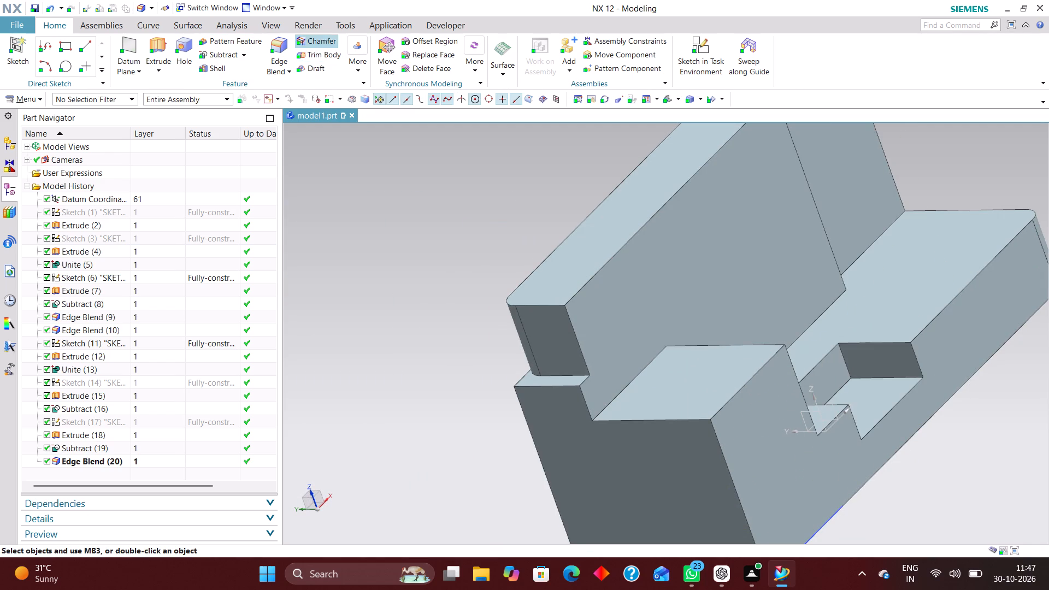
{"action": "left_click", "coordinate": [317, 45]}
{"action": "left_click", "coordinate": [577, 334]}
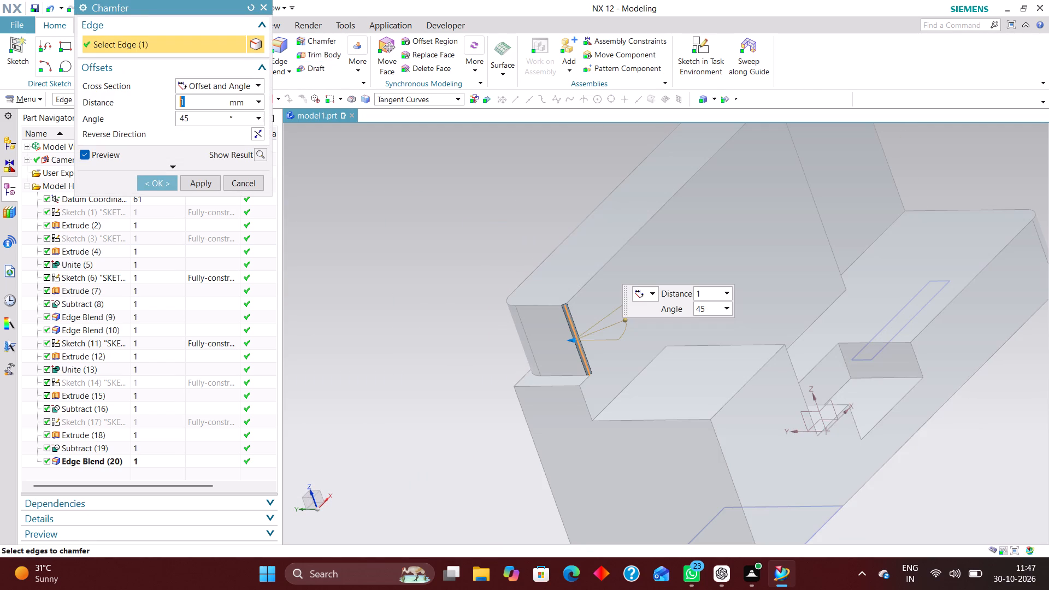
{"action": "left_click_drag", "start_coordinate": [705, 290], "coordinate": [680, 292]}
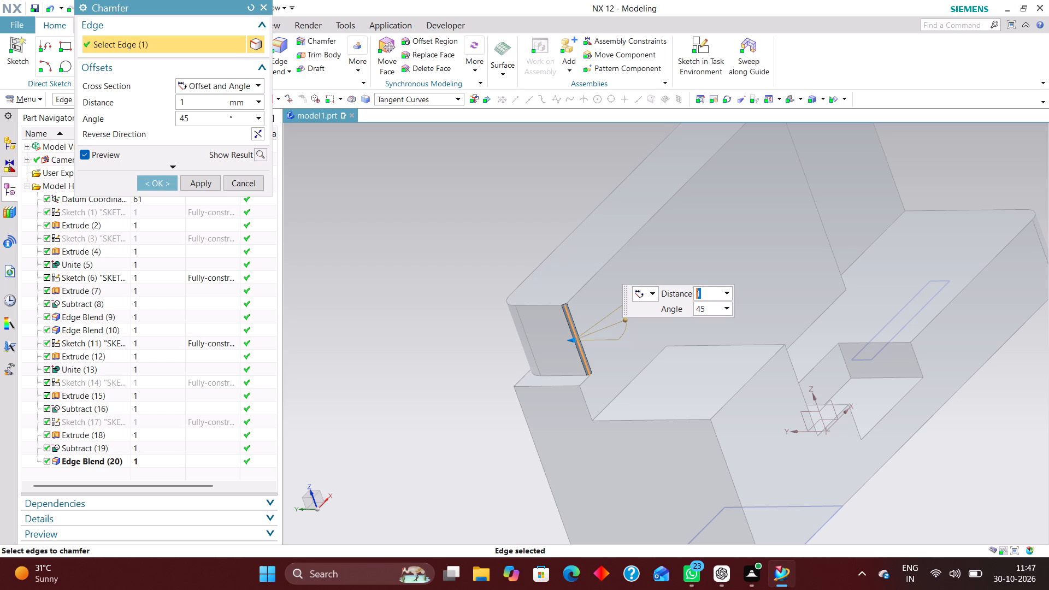
{"action": "key", "text": "5"}
{"action": "left_click", "coordinate": [205, 180]}
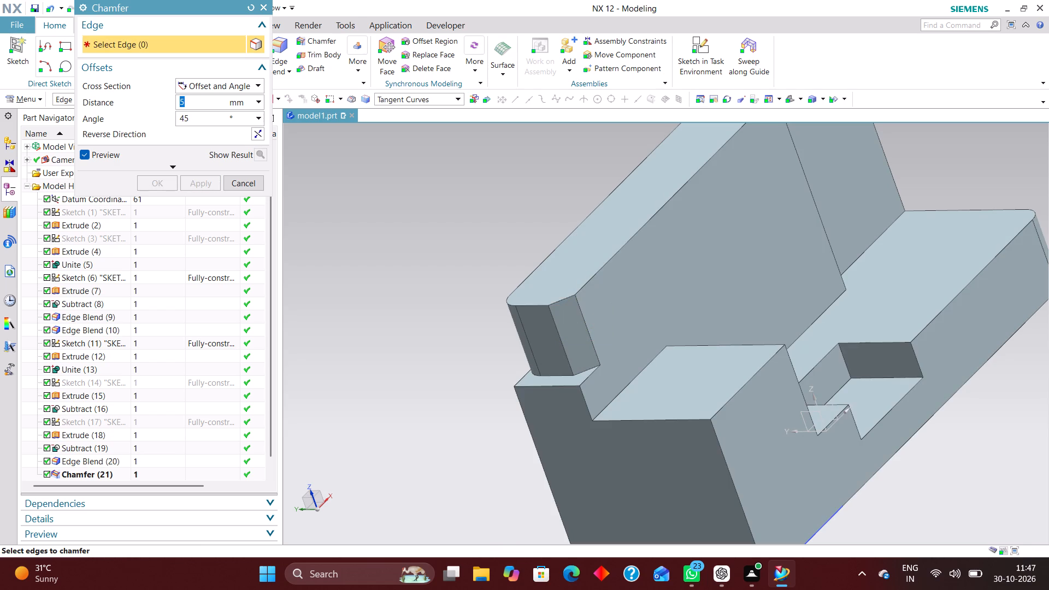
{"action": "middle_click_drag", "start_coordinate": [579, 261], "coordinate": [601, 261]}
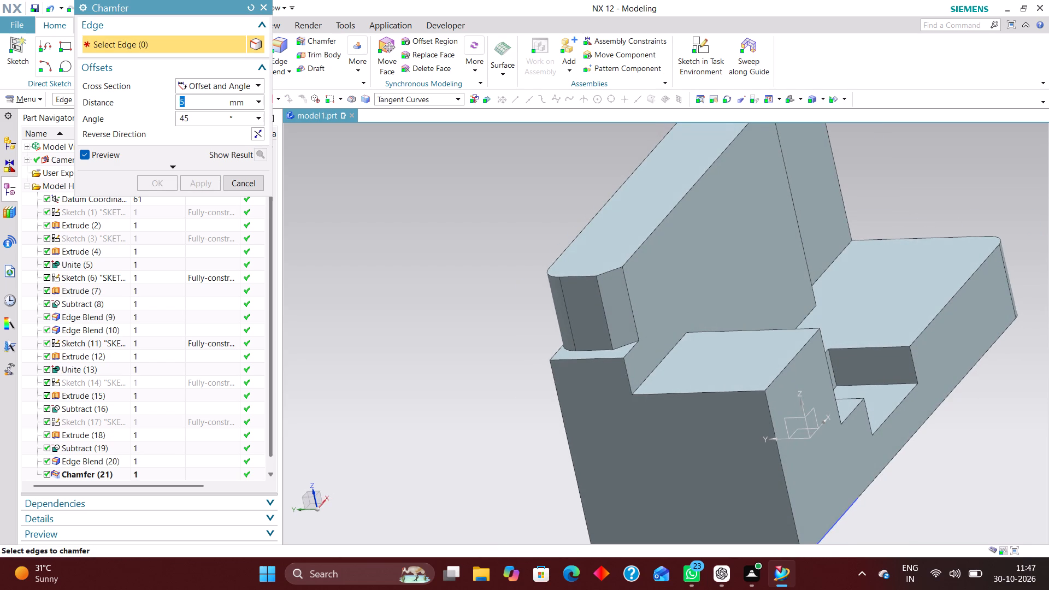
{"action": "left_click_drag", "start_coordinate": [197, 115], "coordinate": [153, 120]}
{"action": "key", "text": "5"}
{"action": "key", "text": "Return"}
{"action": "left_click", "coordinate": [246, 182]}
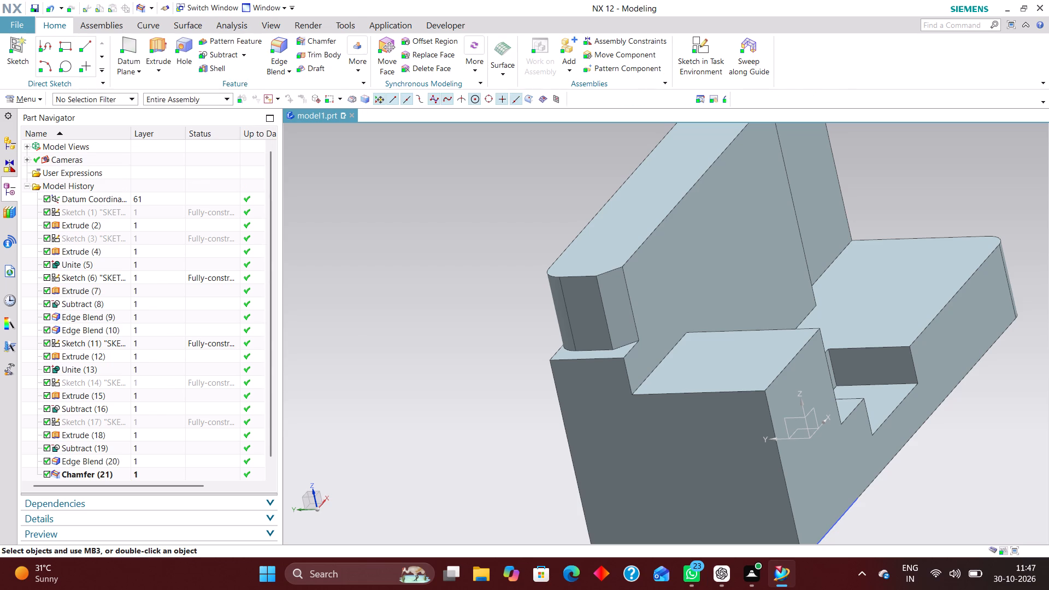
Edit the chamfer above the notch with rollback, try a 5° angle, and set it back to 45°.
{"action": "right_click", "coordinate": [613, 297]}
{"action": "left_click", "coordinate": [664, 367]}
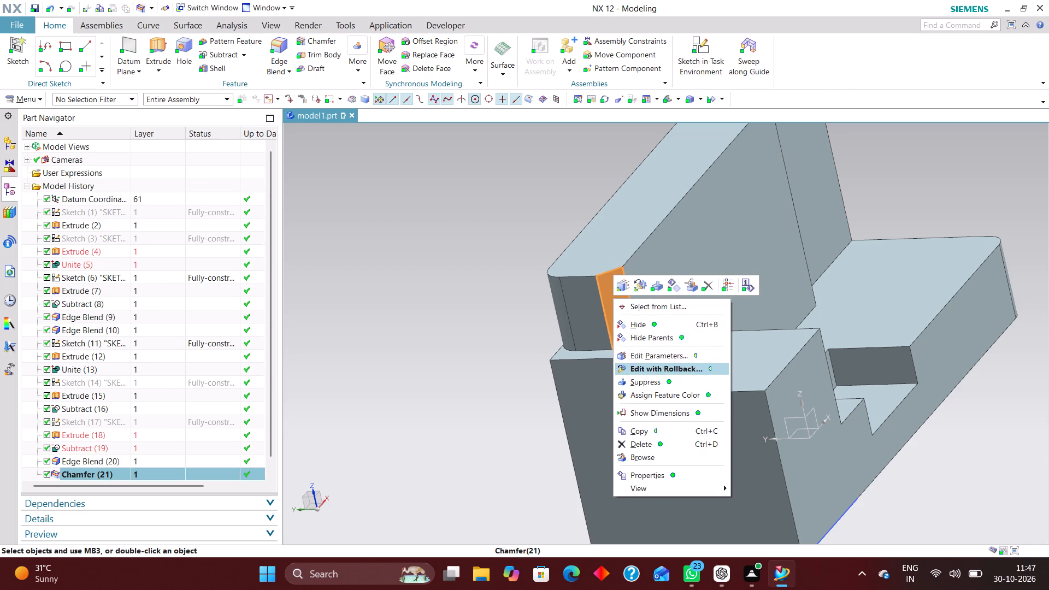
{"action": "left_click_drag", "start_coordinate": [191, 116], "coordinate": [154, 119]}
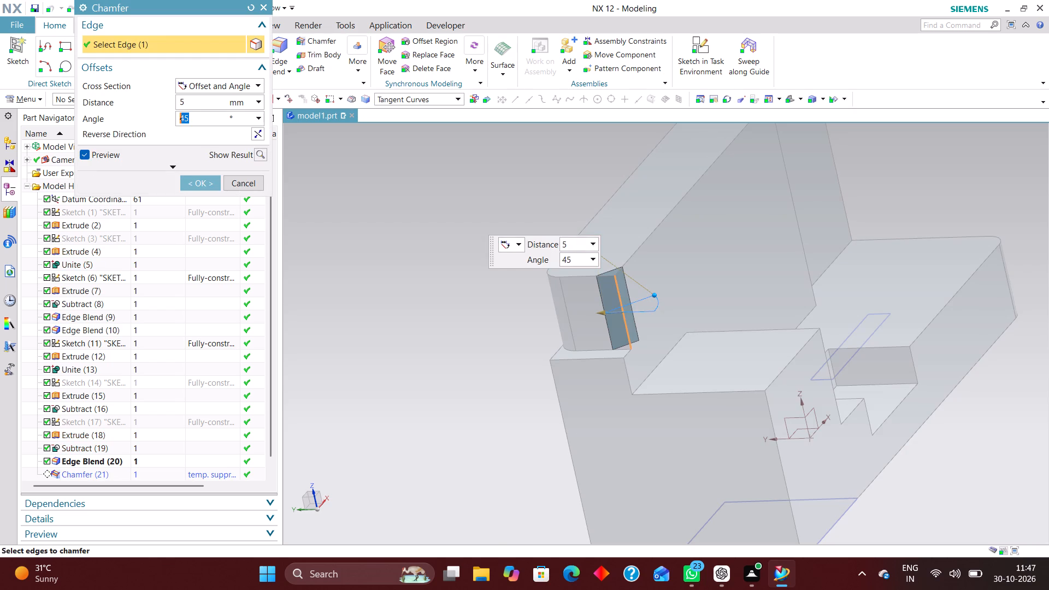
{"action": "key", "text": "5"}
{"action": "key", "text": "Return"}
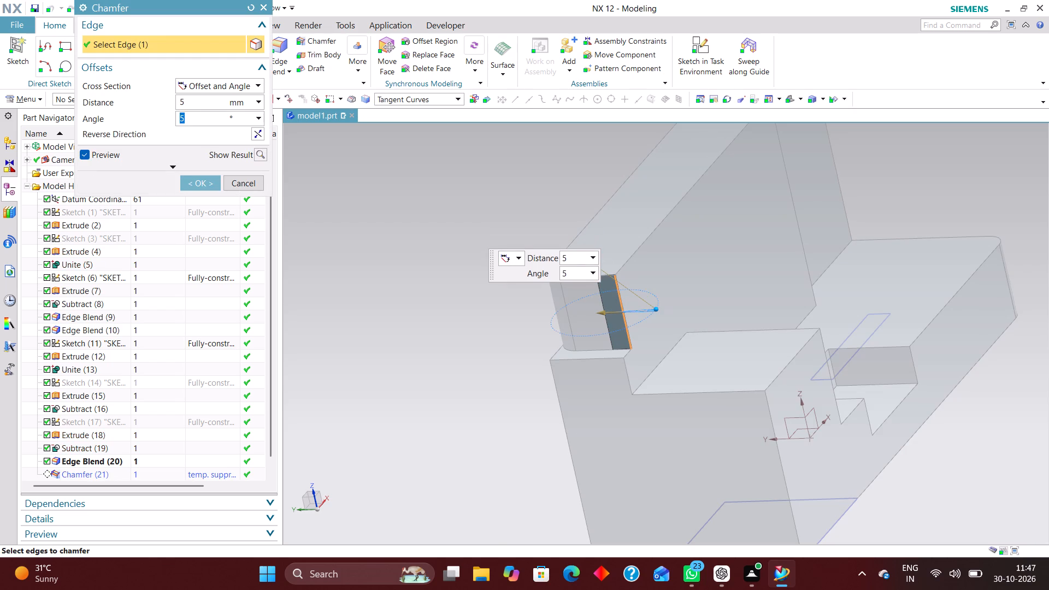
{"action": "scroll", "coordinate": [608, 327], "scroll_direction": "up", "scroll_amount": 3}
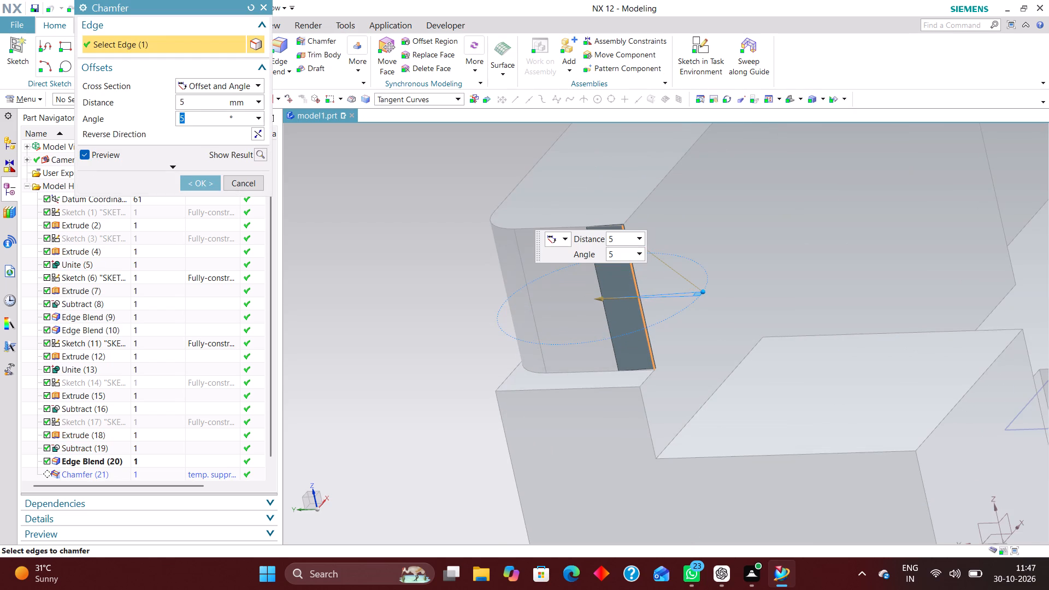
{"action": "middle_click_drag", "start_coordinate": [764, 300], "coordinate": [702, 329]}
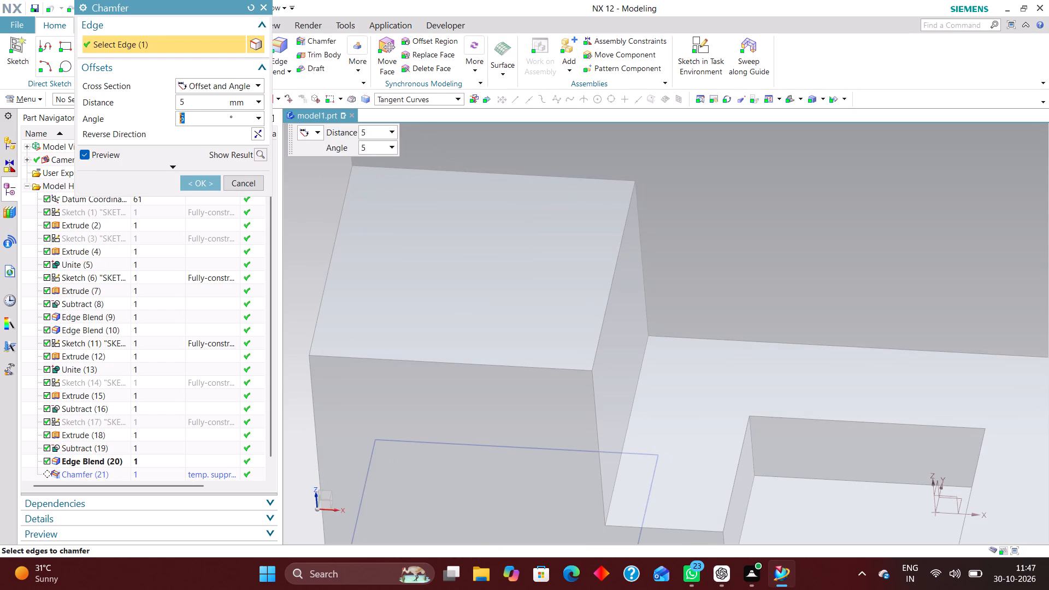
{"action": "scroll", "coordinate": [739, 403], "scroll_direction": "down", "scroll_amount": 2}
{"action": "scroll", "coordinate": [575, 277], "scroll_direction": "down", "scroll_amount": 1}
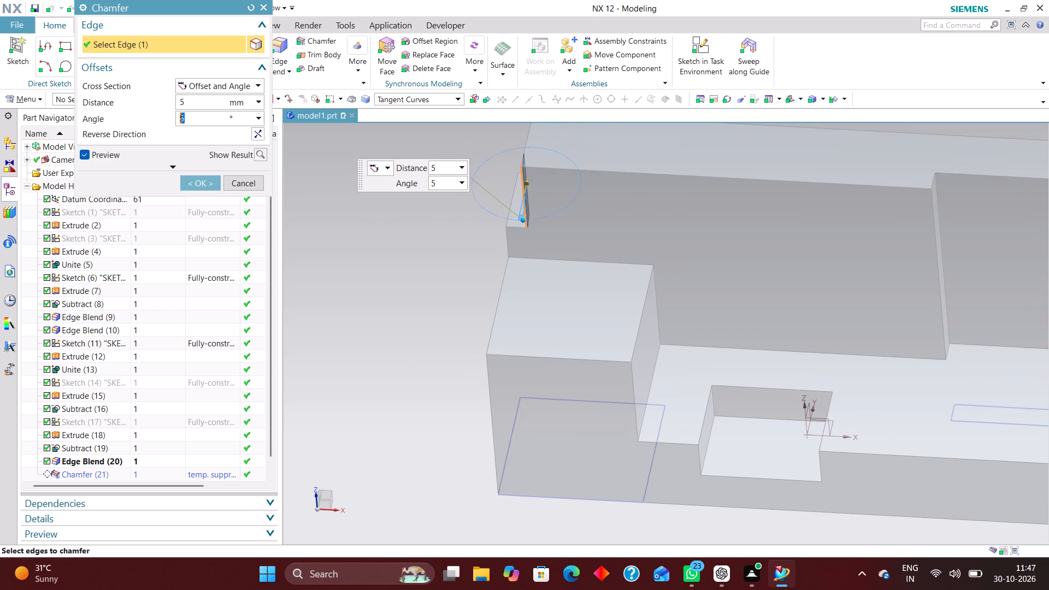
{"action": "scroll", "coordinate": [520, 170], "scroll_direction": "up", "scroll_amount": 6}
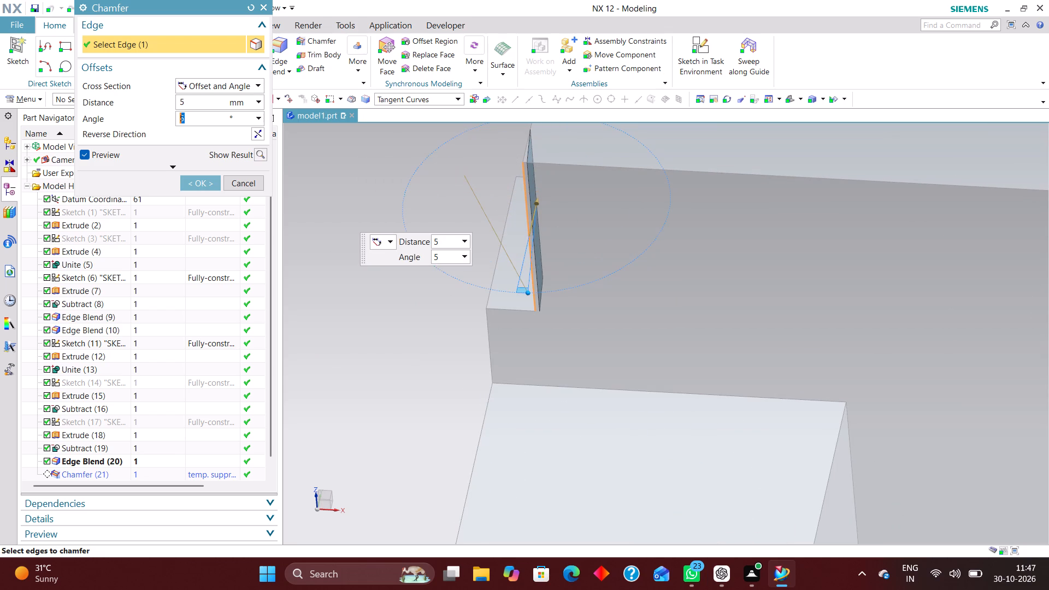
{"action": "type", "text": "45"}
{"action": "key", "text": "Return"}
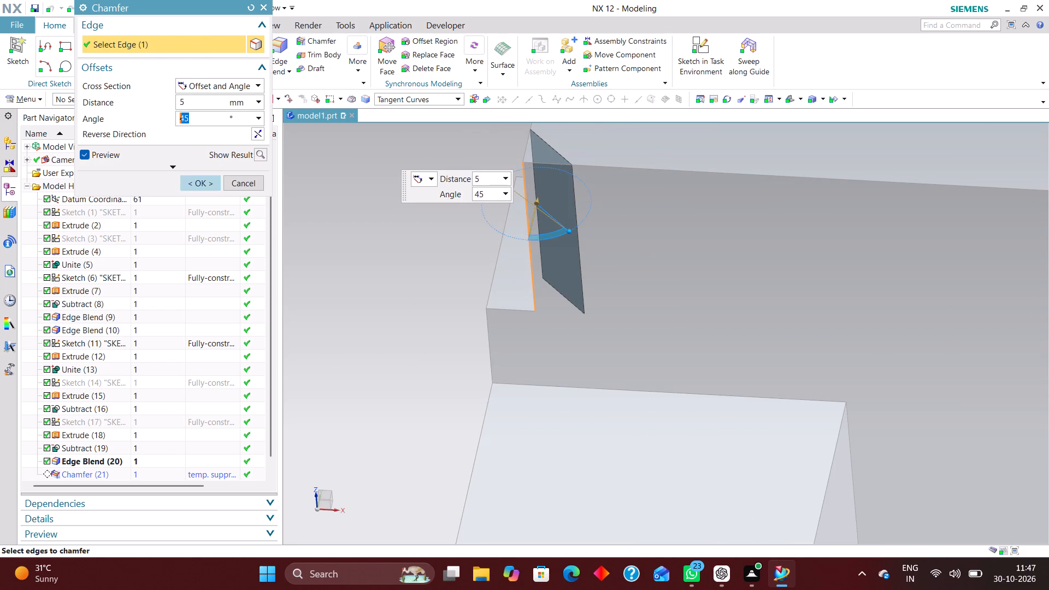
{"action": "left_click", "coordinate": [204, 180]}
Create a sketch on the YZ plane of the datum coordinate system, starting from the isometric view of the bracket.
{"action": "scroll", "coordinate": [505, 256], "scroll_direction": "down", "scroll_amount": 7}
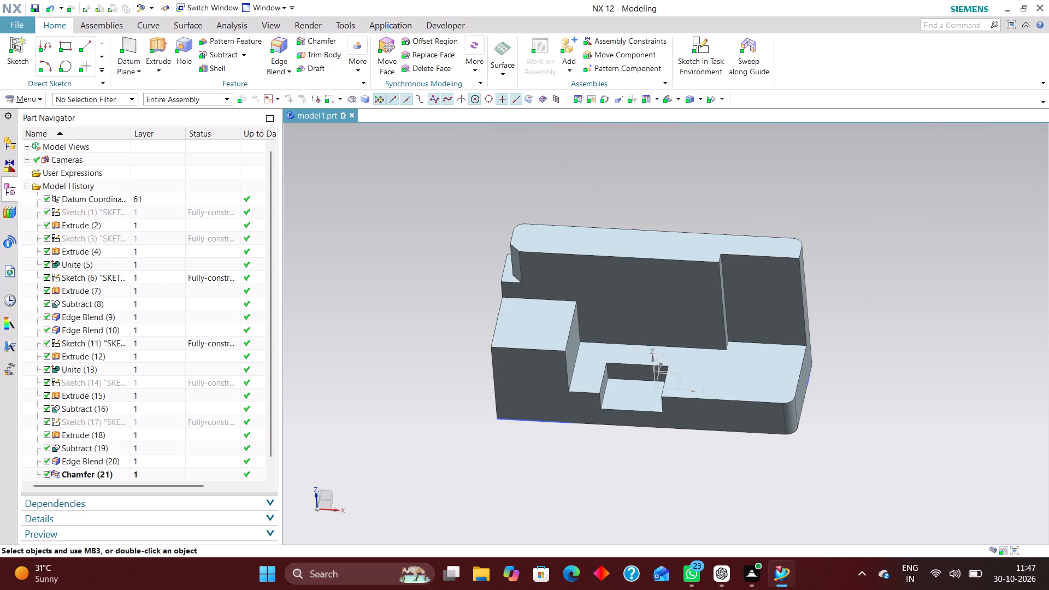
{"action": "left_click", "coordinate": [666, 97]}
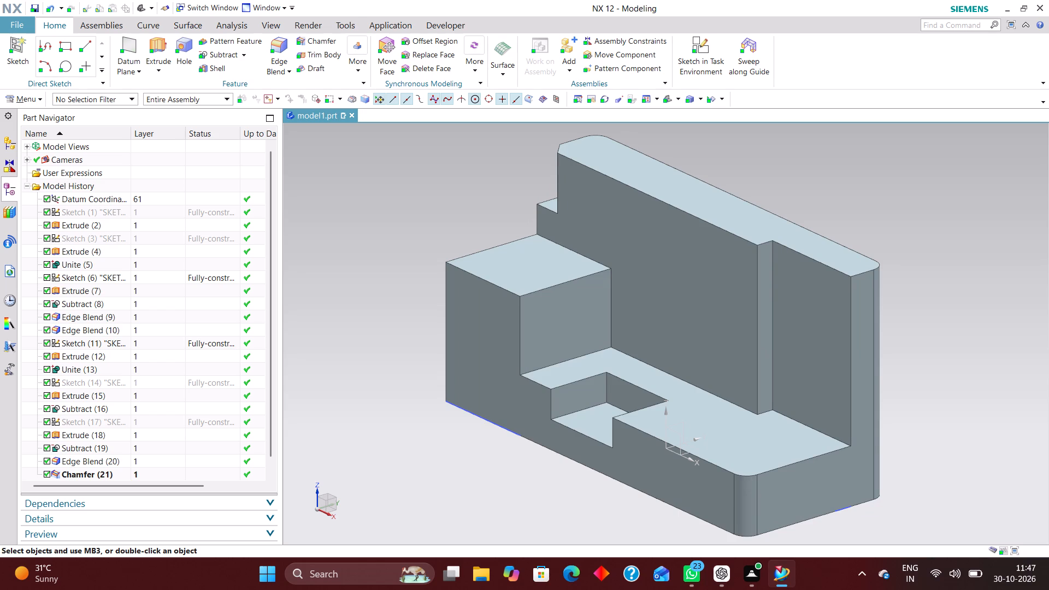
{"action": "scroll", "coordinate": [834, 297], "scroll_direction": "down", "scroll_amount": 1}
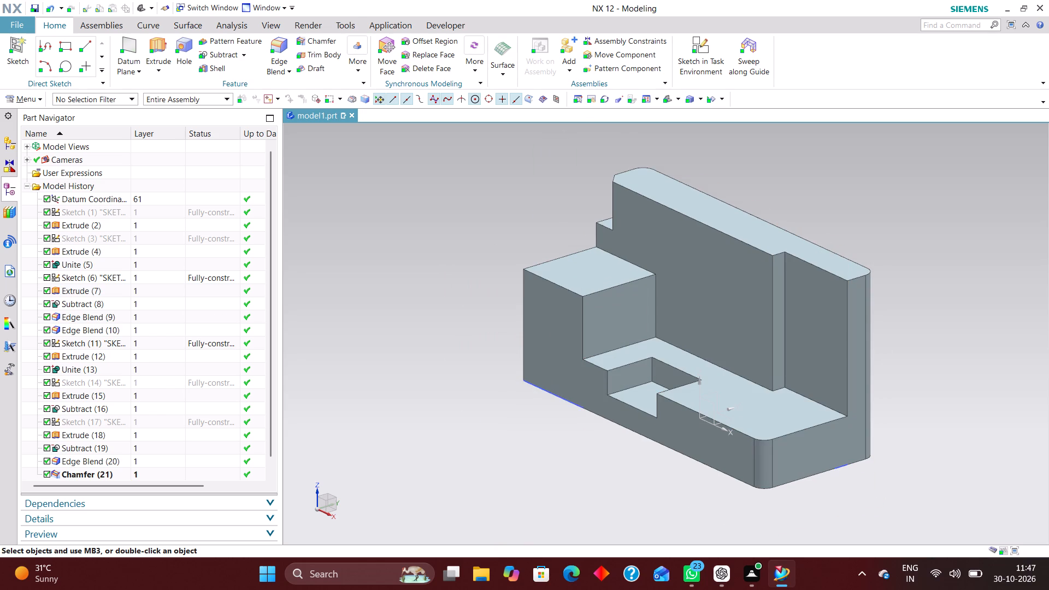
{"action": "scroll", "coordinate": [806, 228], "scroll_direction": "down", "scroll_amount": 1}
{"action": "scroll", "coordinate": [815, 220], "scroll_direction": "up", "scroll_amount": 1}
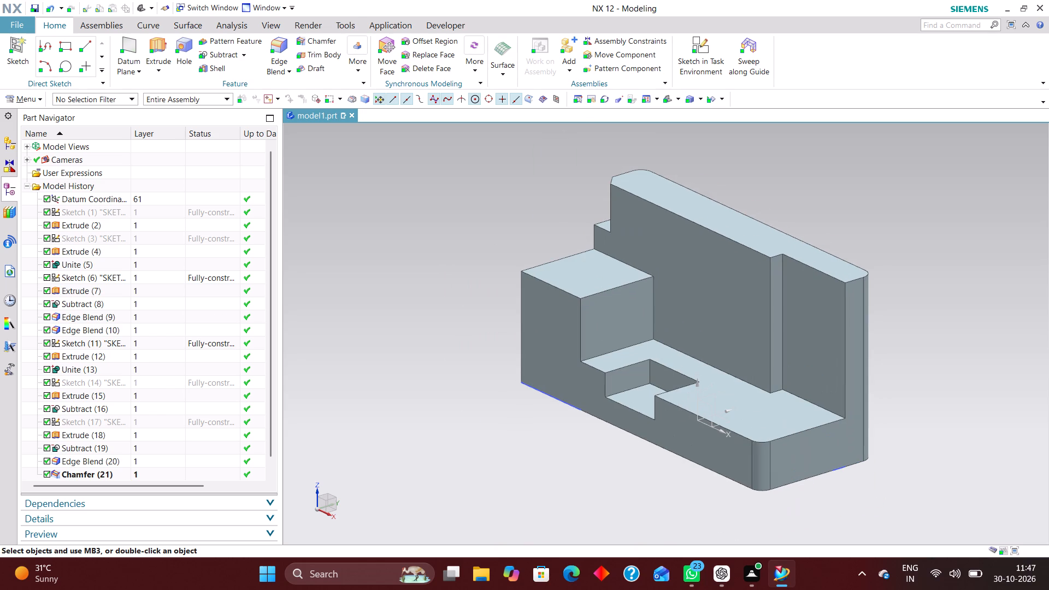
{"action": "left_click", "coordinate": [705, 40]}
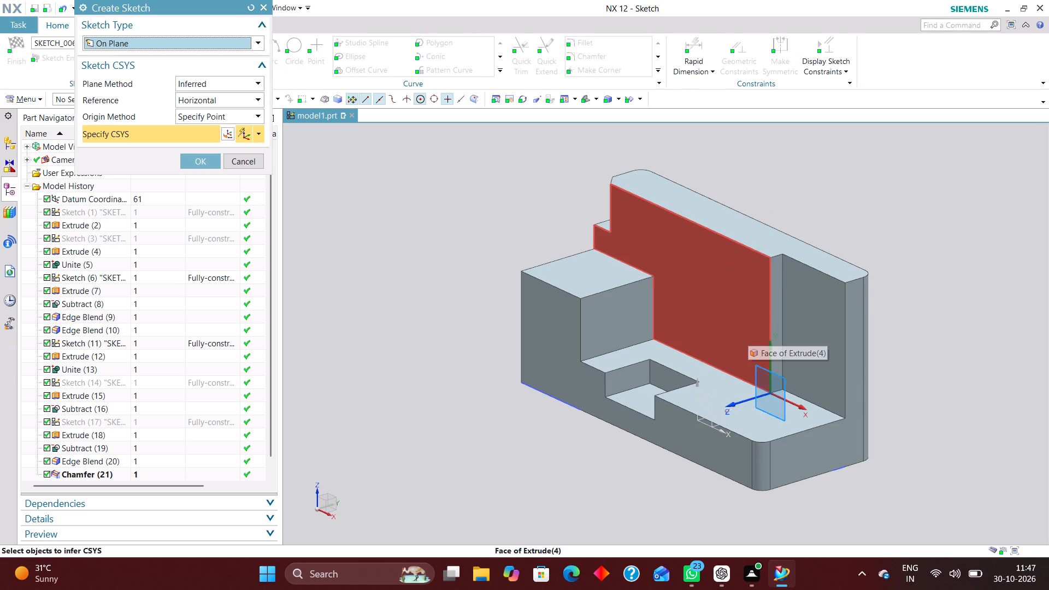
{"action": "left_click", "coordinate": [709, 394]}
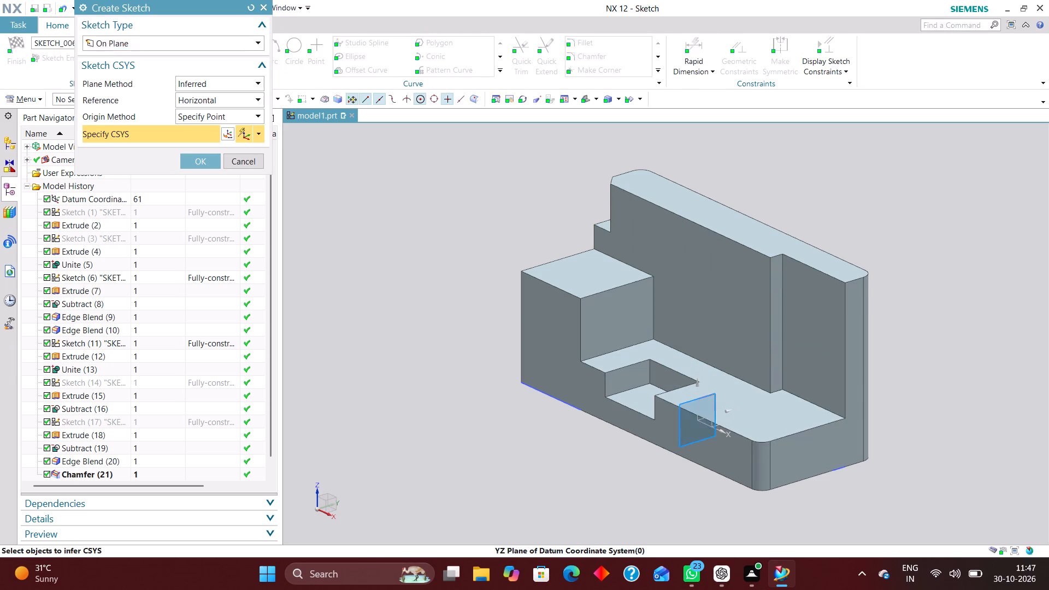
{"action": "left_click", "coordinate": [202, 158]}
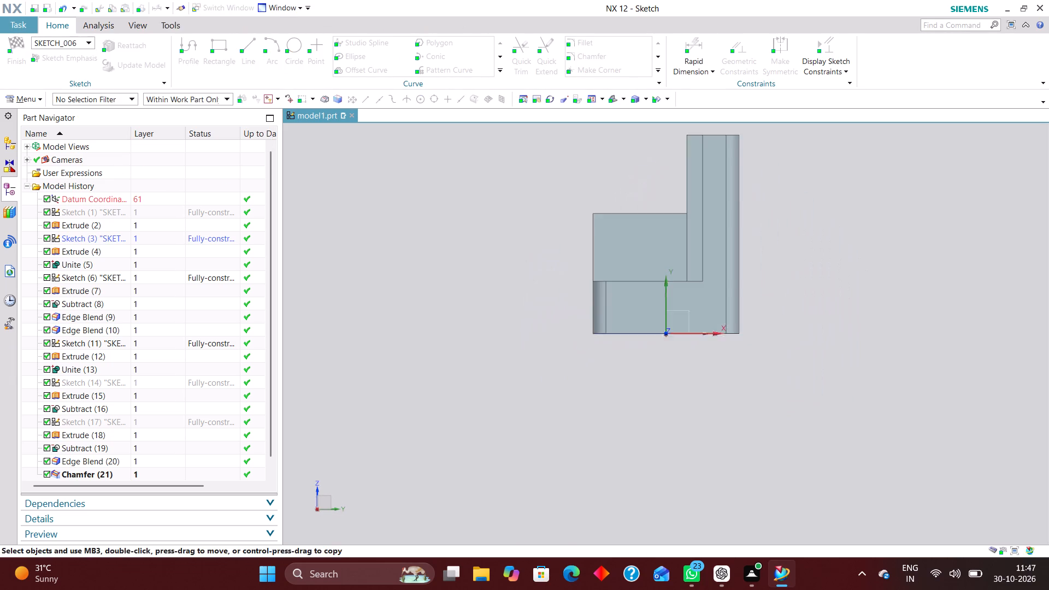
Sketch two parallel horizontal lines, each about 23 mm long and aligned at both ends, within the raised block's outline.
{"action": "scroll", "coordinate": [735, 470], "scroll_direction": "down", "scroll_amount": 2}
{"action": "scroll", "coordinate": [672, 346], "scroll_direction": "up", "scroll_amount": 2}
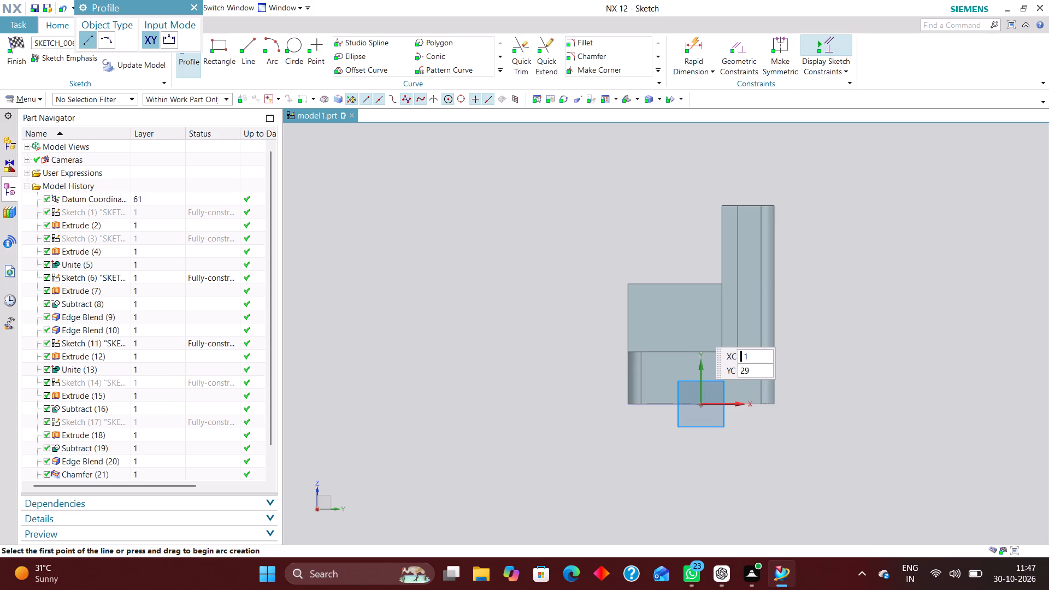
{"action": "left_click", "coordinate": [245, 46]}
{"action": "scroll", "coordinate": [669, 316], "scroll_direction": "up", "scroll_amount": 5}
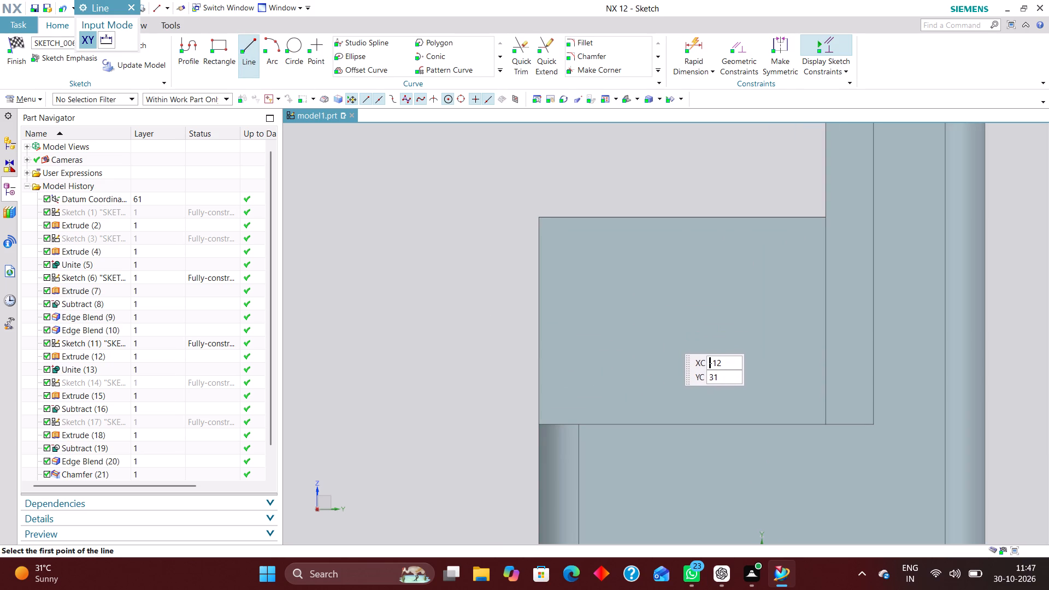
{"action": "left_click", "coordinate": [585, 262]}
{"action": "left_click", "coordinate": [768, 261]}
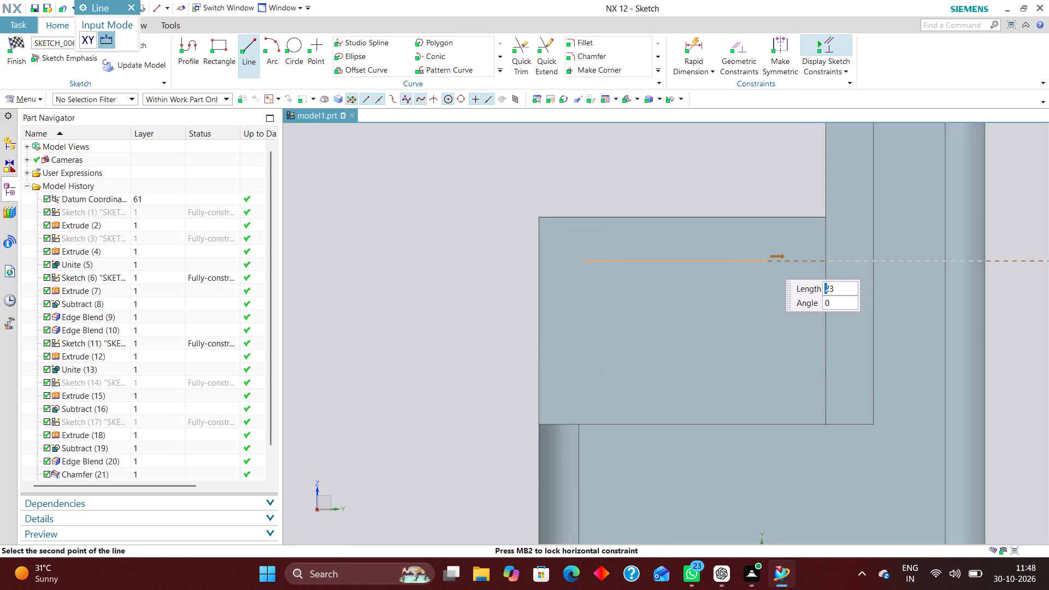
{"action": "left_click", "coordinate": [588, 340]}
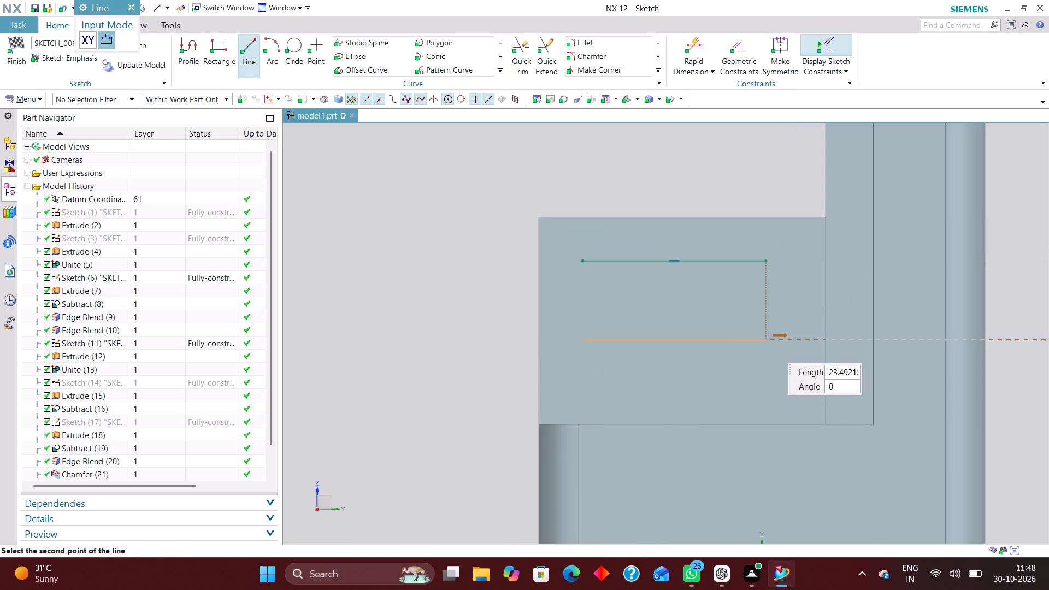
{"action": "left_click", "coordinate": [763, 344]}
Close both ends of the two lines with outward semicircular arcs to form a slot profile.
{"action": "left_click", "coordinate": [279, 49]}
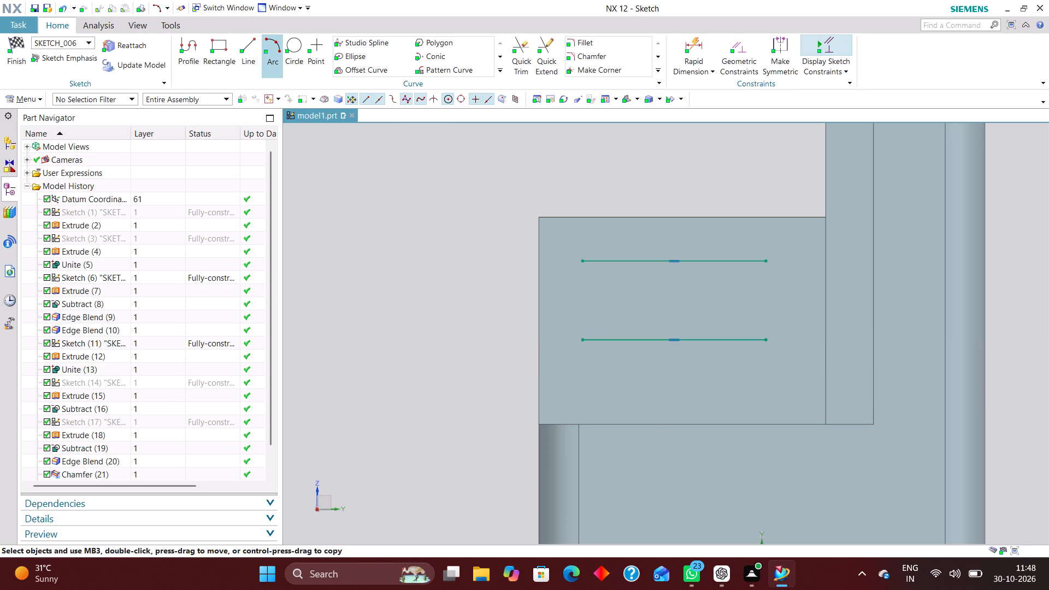
{"action": "left_click", "coordinate": [582, 261]}
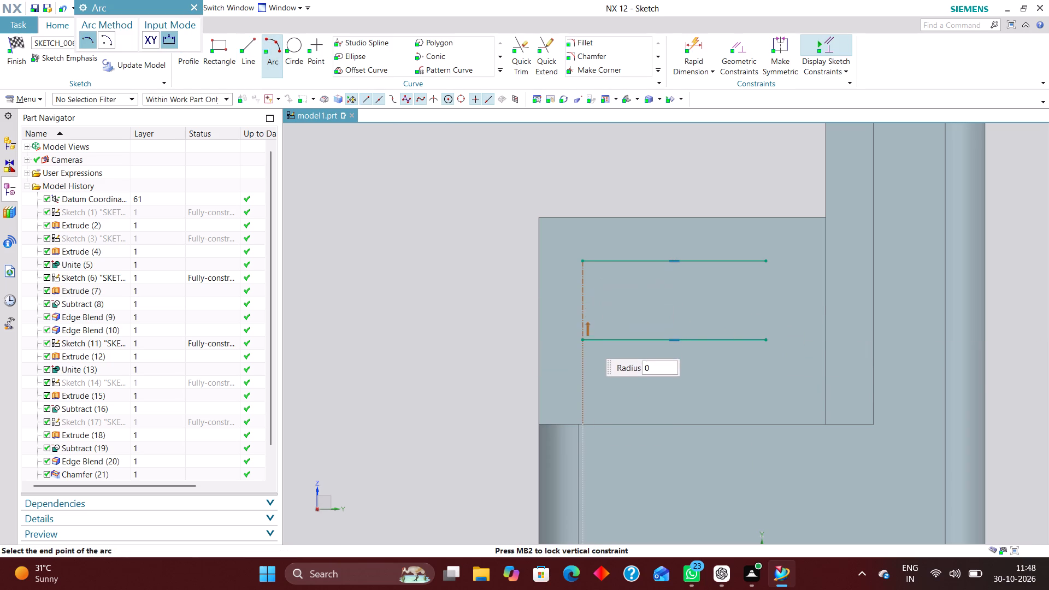
{"action": "left_click", "coordinate": [585, 337]}
{"action": "left_click", "coordinate": [545, 302]}
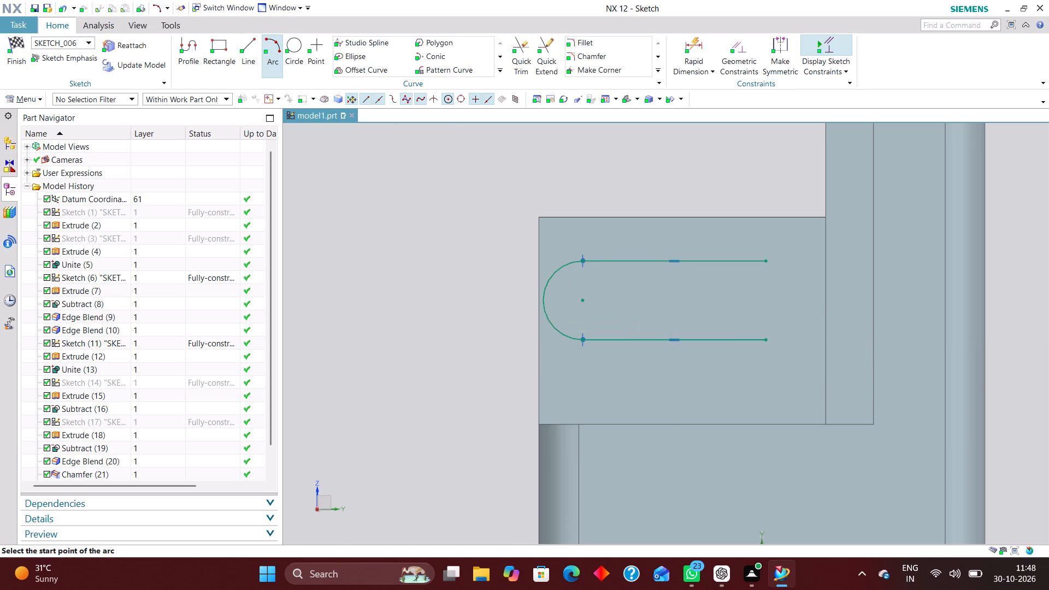
{"action": "left_click", "coordinate": [764, 261]}
{"action": "left_click", "coordinate": [765, 337]}
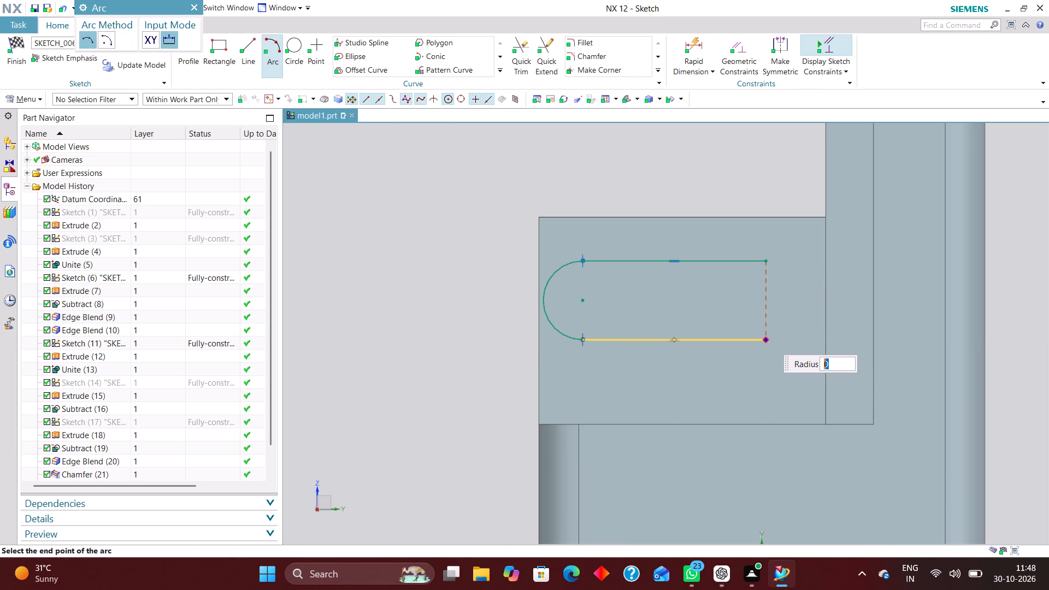
{"action": "left_click", "coordinate": [797, 294]}
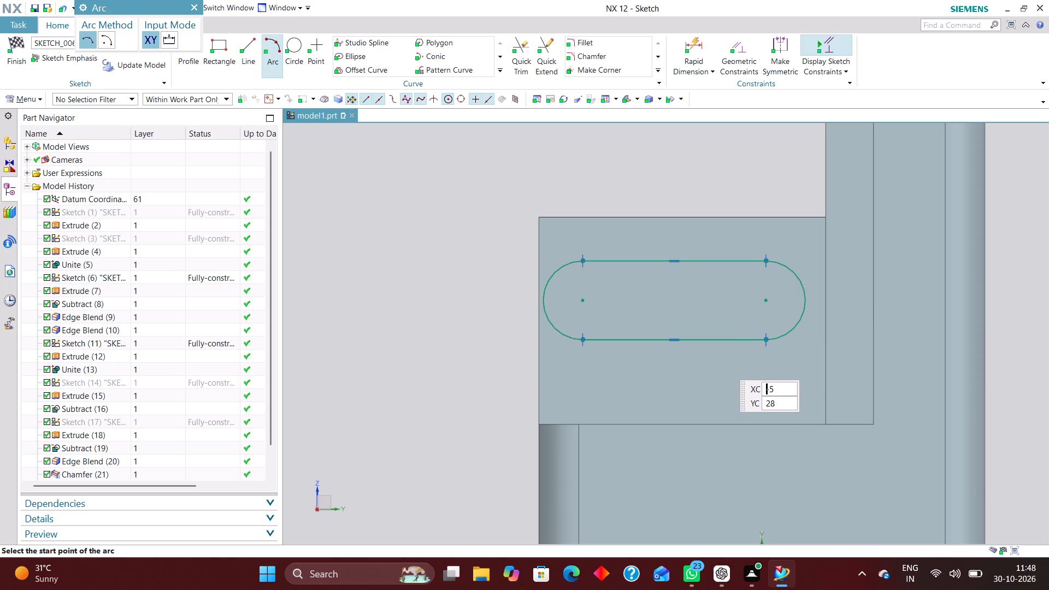
Dimension the distance between the slot's two arc centres and set it to 17 mm.
{"action": "scroll", "coordinate": [736, 329], "scroll_direction": "down", "scroll_amount": 1}
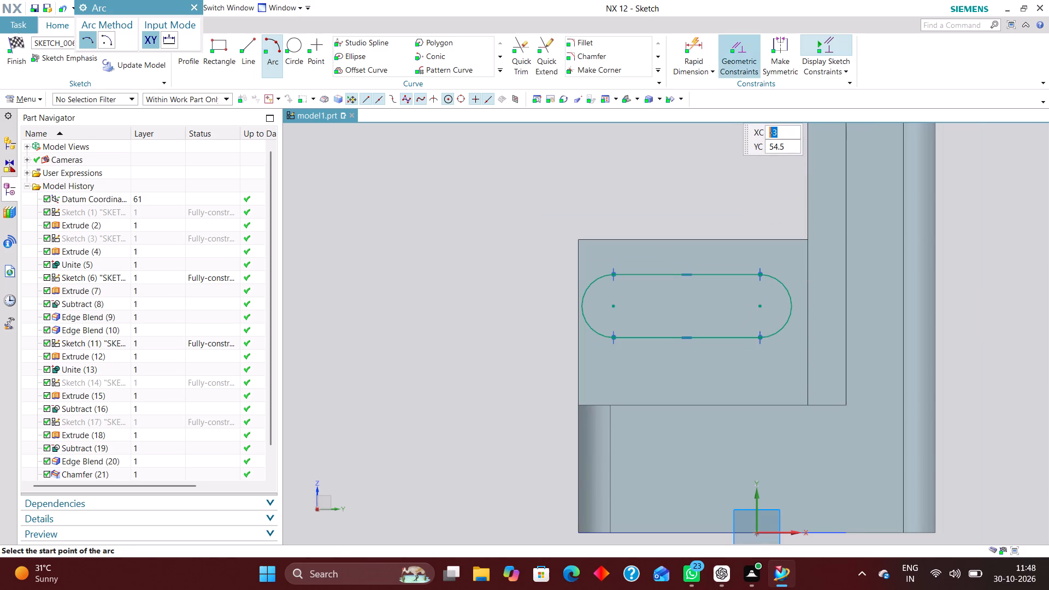
{"action": "left_click", "coordinate": [700, 45]}
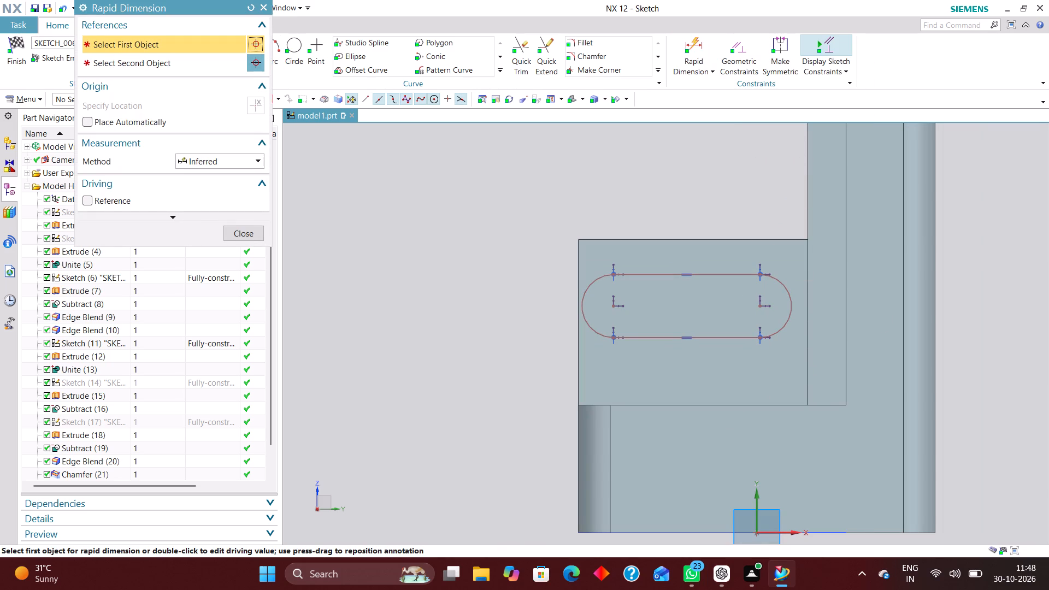
{"action": "left_click", "coordinate": [613, 309]}
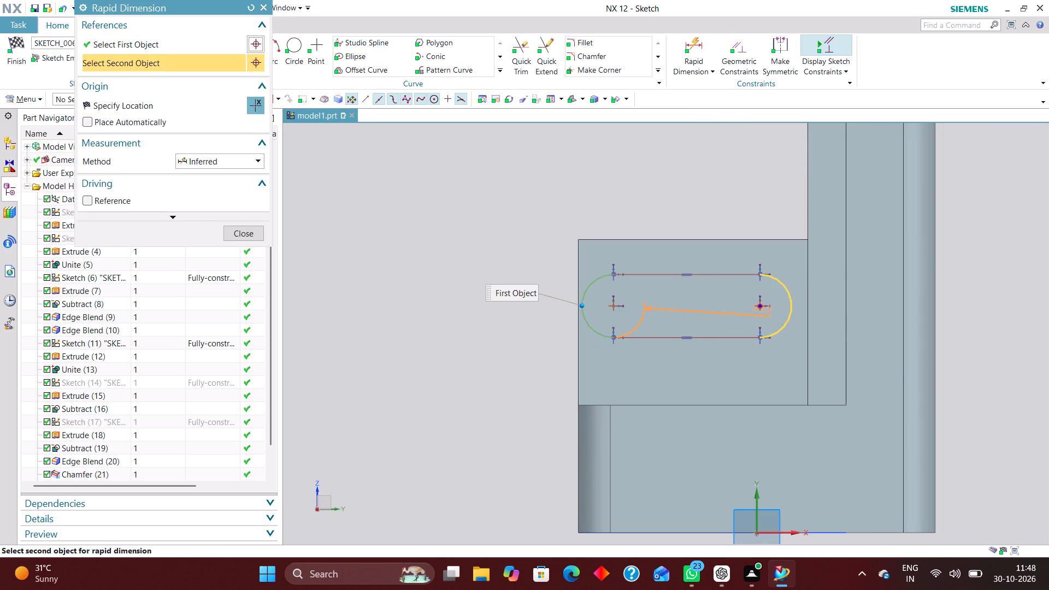
{"action": "left_click", "coordinate": [762, 308]}
{"action": "left_click", "coordinate": [691, 177]}
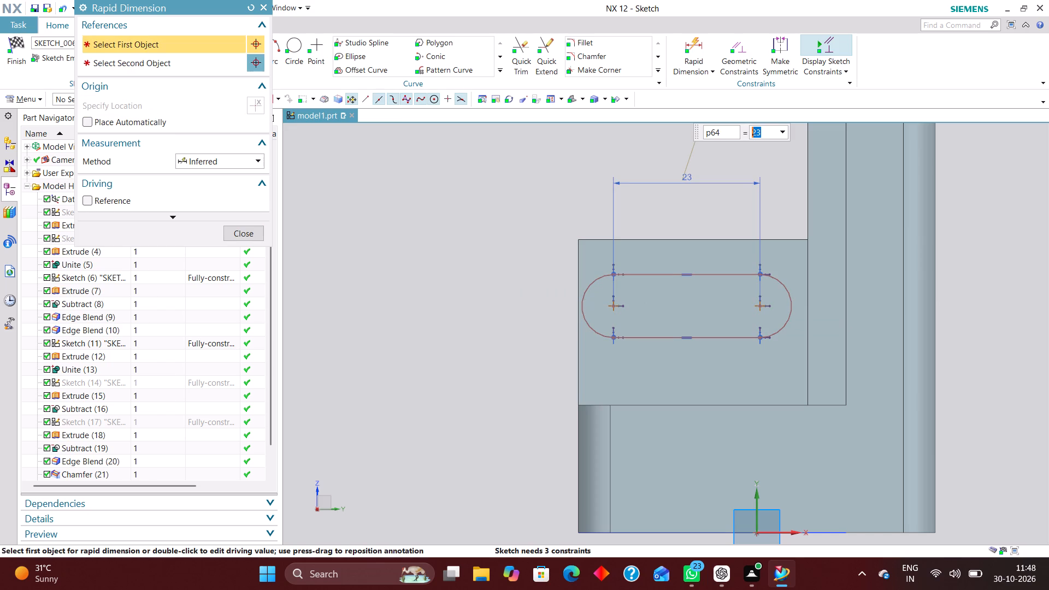
{"action": "type", "text": "17"}
{"action": "key", "text": "Return"}
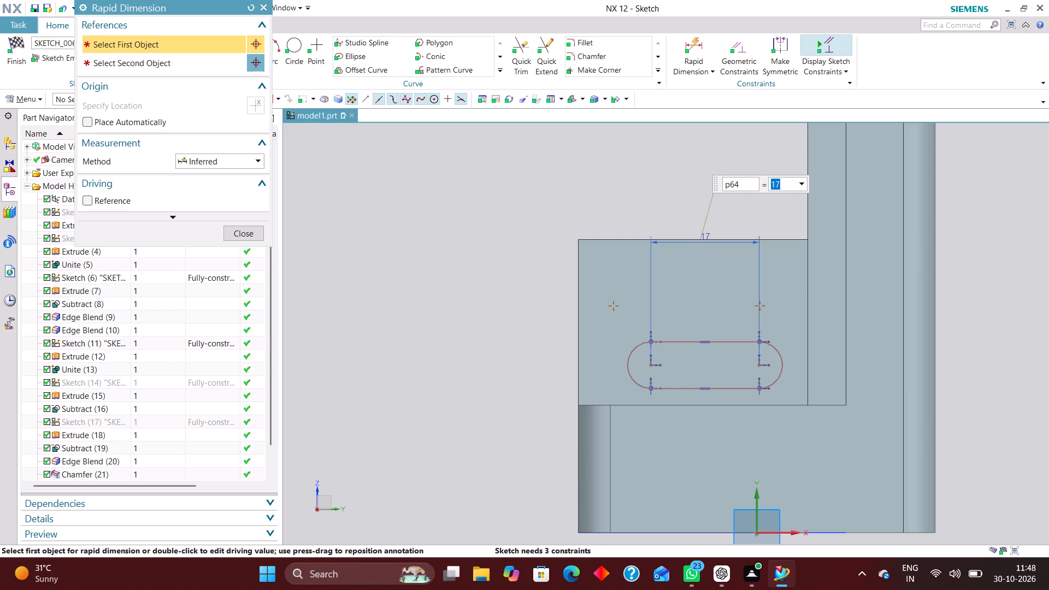
Dimension the nearer slot arc centre from the block's outer vertical edge and set it to 9.5 mm.
{"action": "left_click", "coordinate": [576, 329]}
{"action": "left_click", "coordinate": [650, 364]}
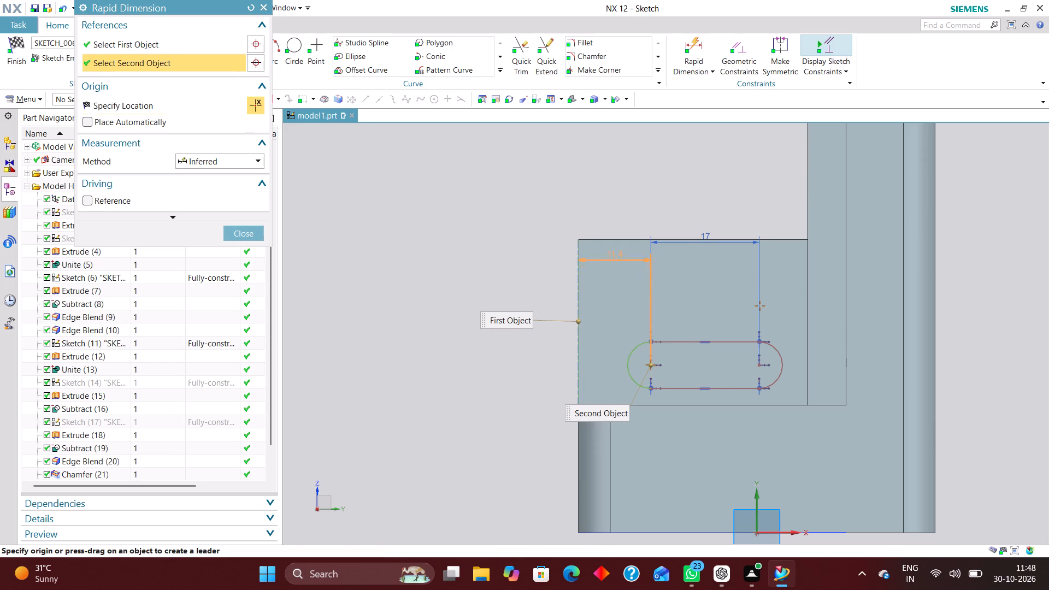
{"action": "left_click", "coordinate": [614, 184]}
{"action": "type", "text": "9.5"}
{"action": "key", "text": "Return"}
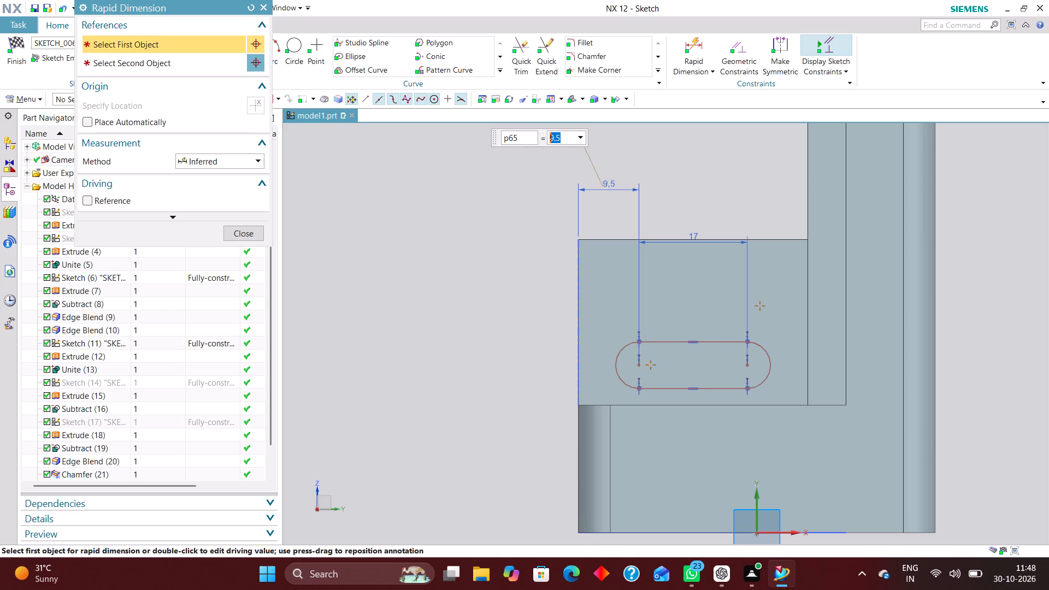
Dimension the slot's height between its two horizontal lines and set it to 12 mm.
{"action": "scroll", "coordinate": [693, 291], "scroll_direction": "down", "scroll_amount": 3}
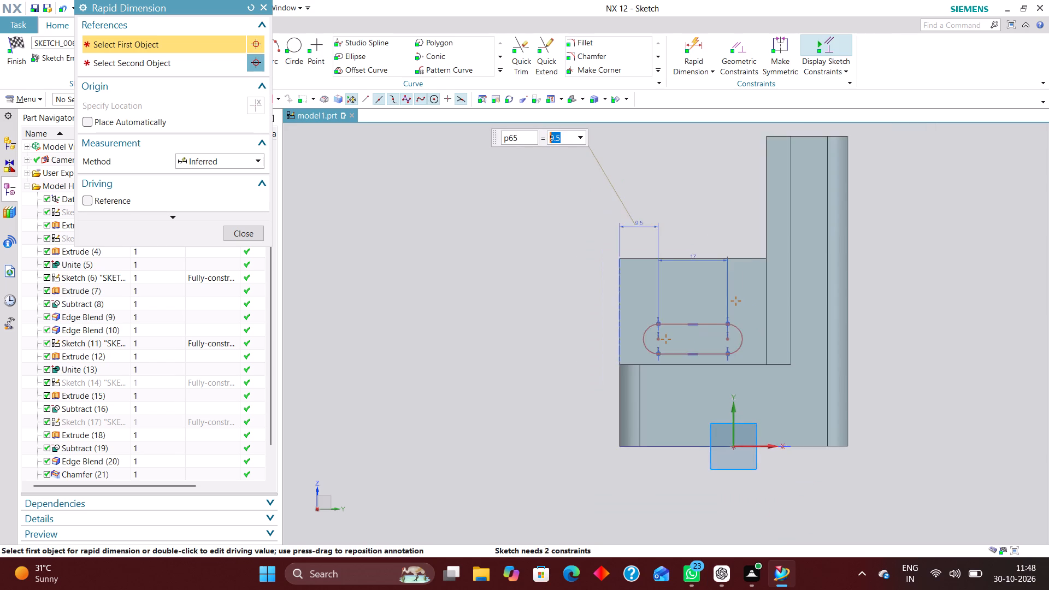
{"action": "scroll", "coordinate": [702, 377], "scroll_direction": "up", "scroll_amount": 4}
{"action": "left_click", "coordinate": [684, 239]}
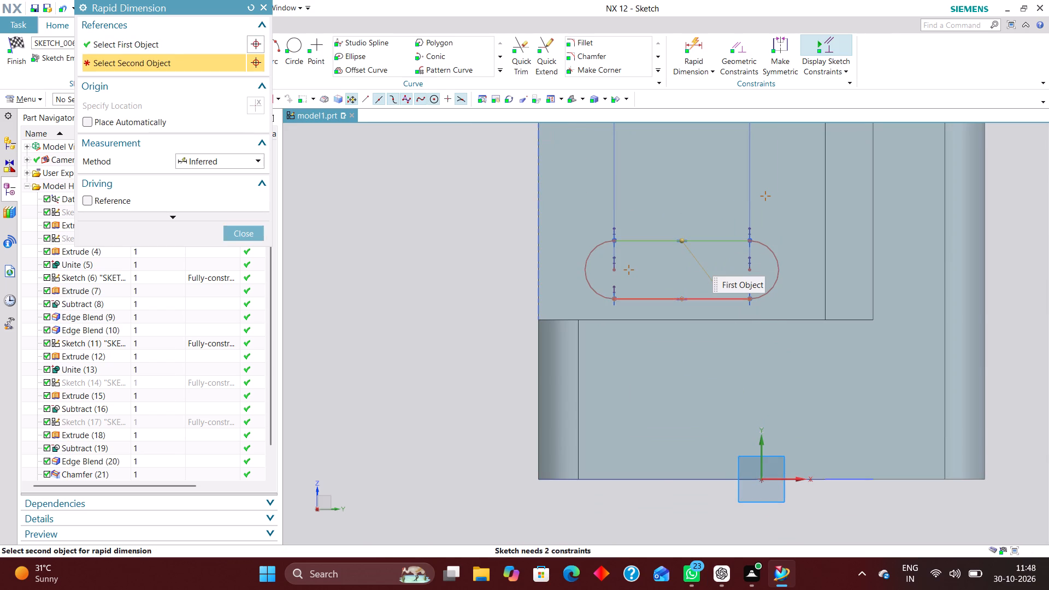
{"action": "left_click", "coordinate": [681, 298]}
{"action": "left_click", "coordinate": [451, 274]}
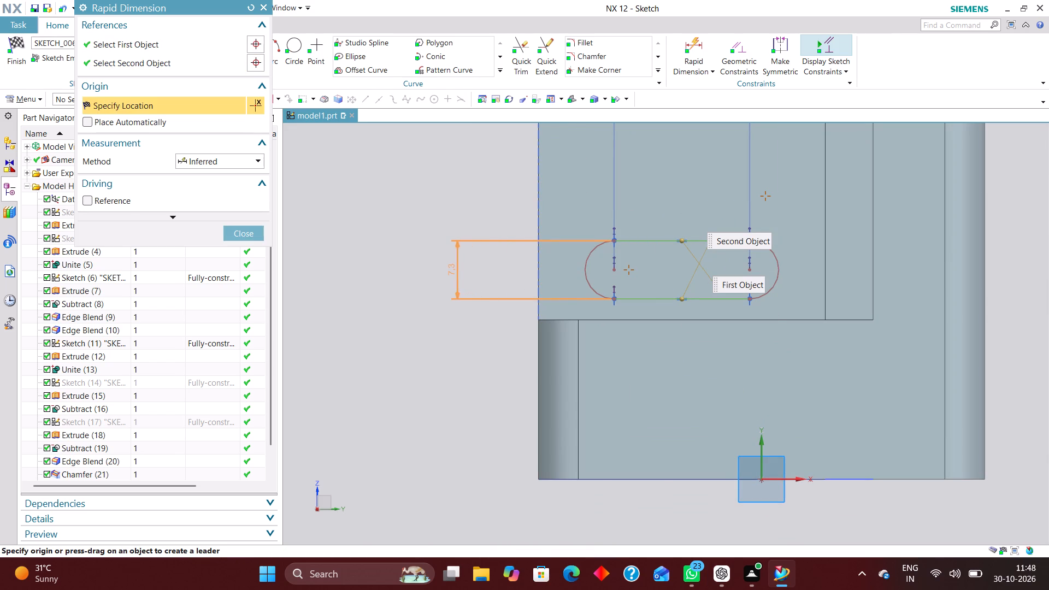
{"action": "type", "text": "12"}
{"action": "key", "text": "Return"}
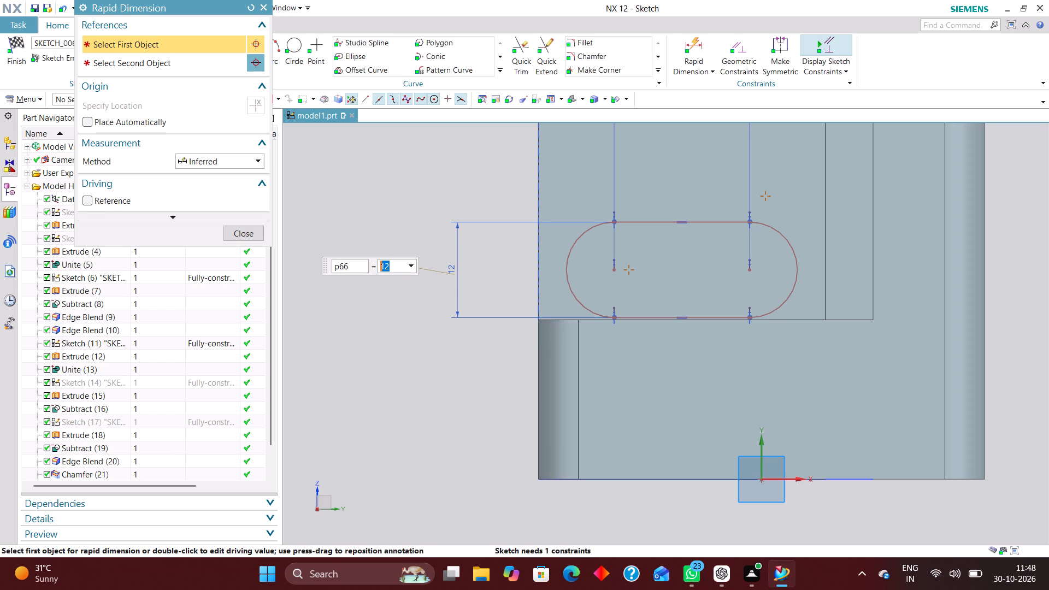
Dimension the slot's arc centre from the raised block's top edge and set it to 11 mm.
{"action": "scroll", "coordinate": [540, 376], "scroll_direction": "down", "scroll_amount": 2}
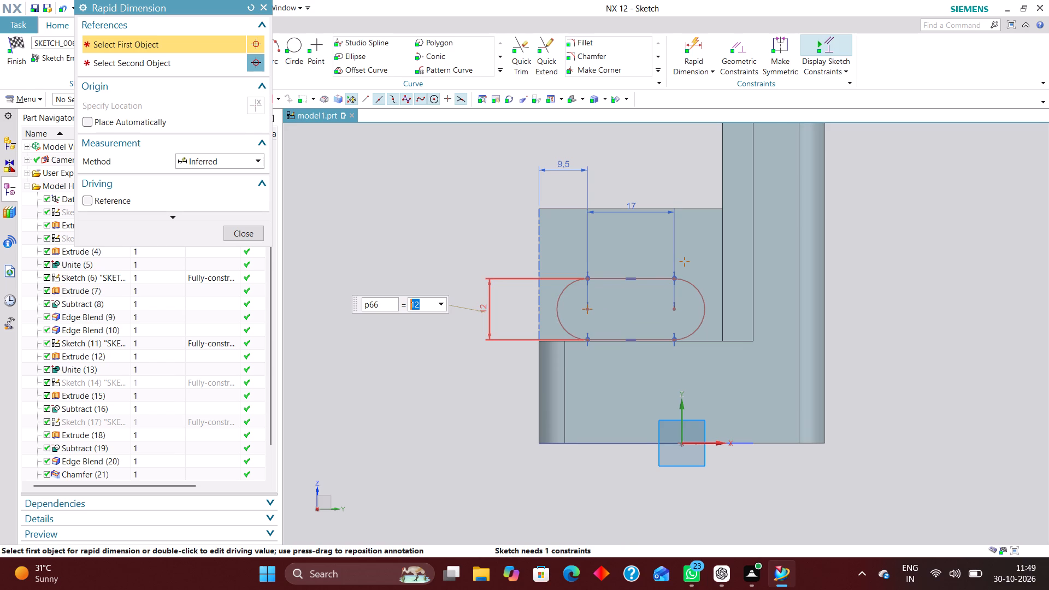
{"action": "scroll", "coordinate": [660, 292], "scroll_direction": "down", "scroll_amount": 1}
{"action": "scroll", "coordinate": [581, 251], "scroll_direction": "up", "scroll_amount": 4}
{"action": "left_click", "coordinate": [541, 188]}
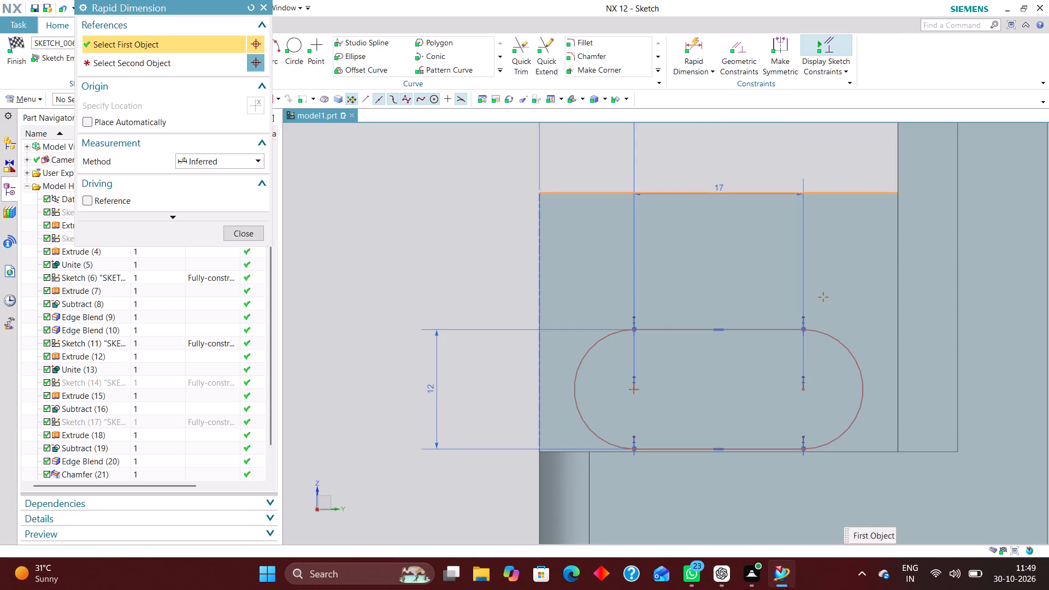
{"action": "left_click", "coordinate": [633, 391]}
{"action": "left_click", "coordinate": [445, 279]}
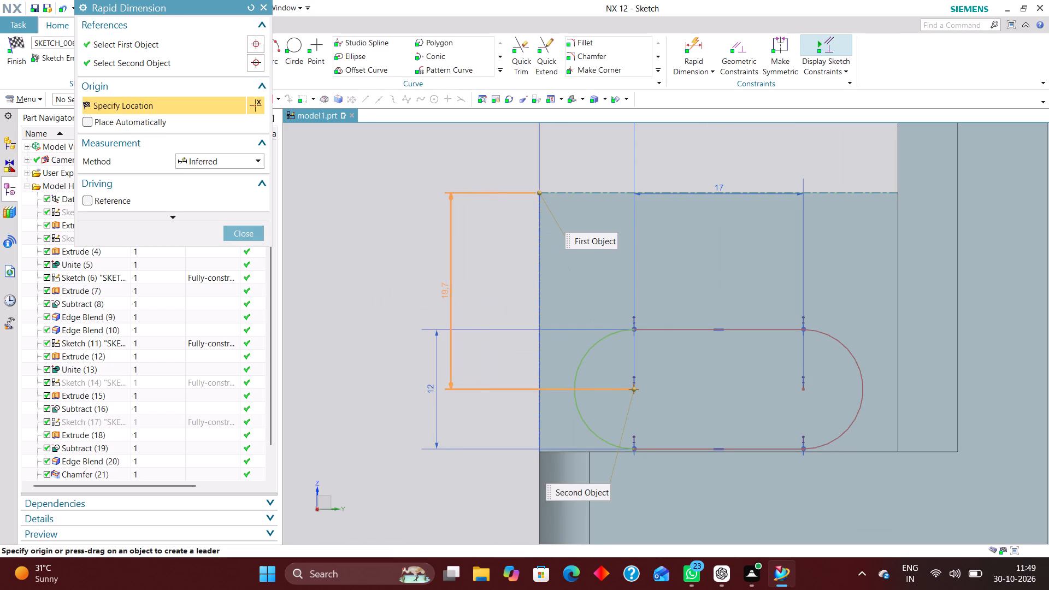
{"action": "type", "text": "11"}
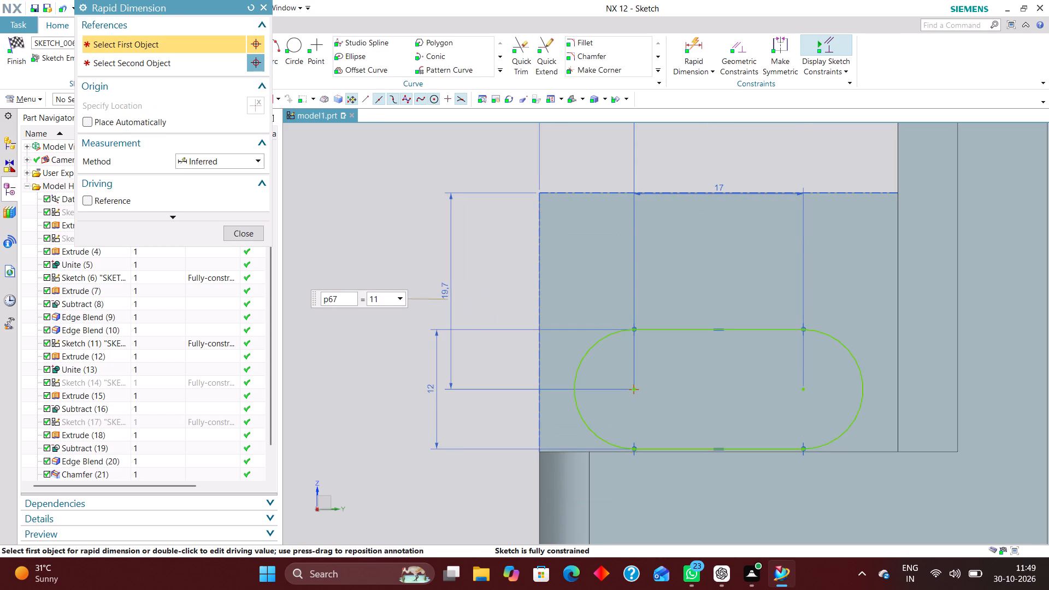
{"action": "key", "text": "Return"}
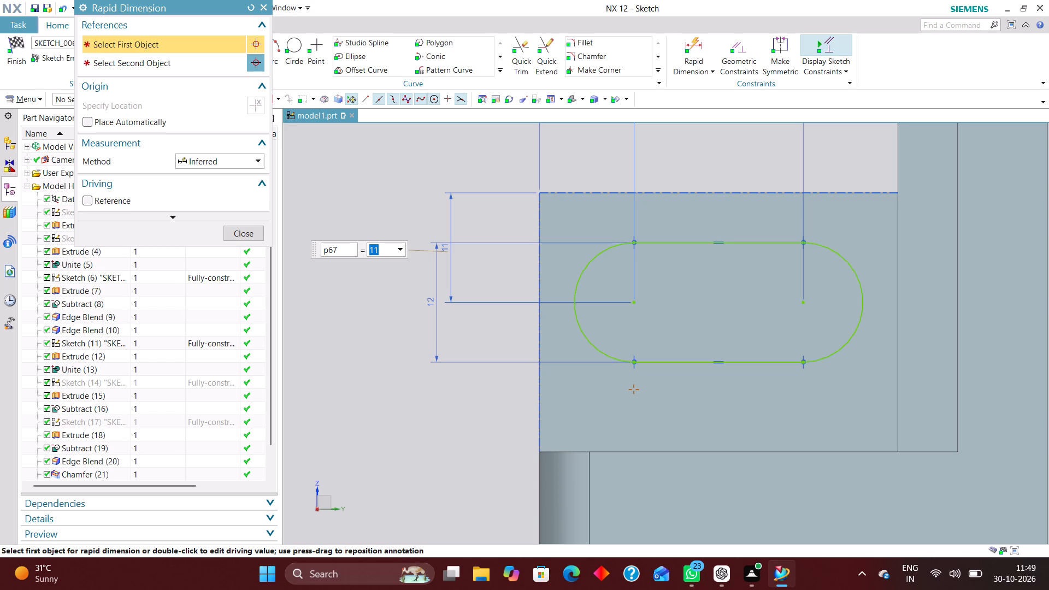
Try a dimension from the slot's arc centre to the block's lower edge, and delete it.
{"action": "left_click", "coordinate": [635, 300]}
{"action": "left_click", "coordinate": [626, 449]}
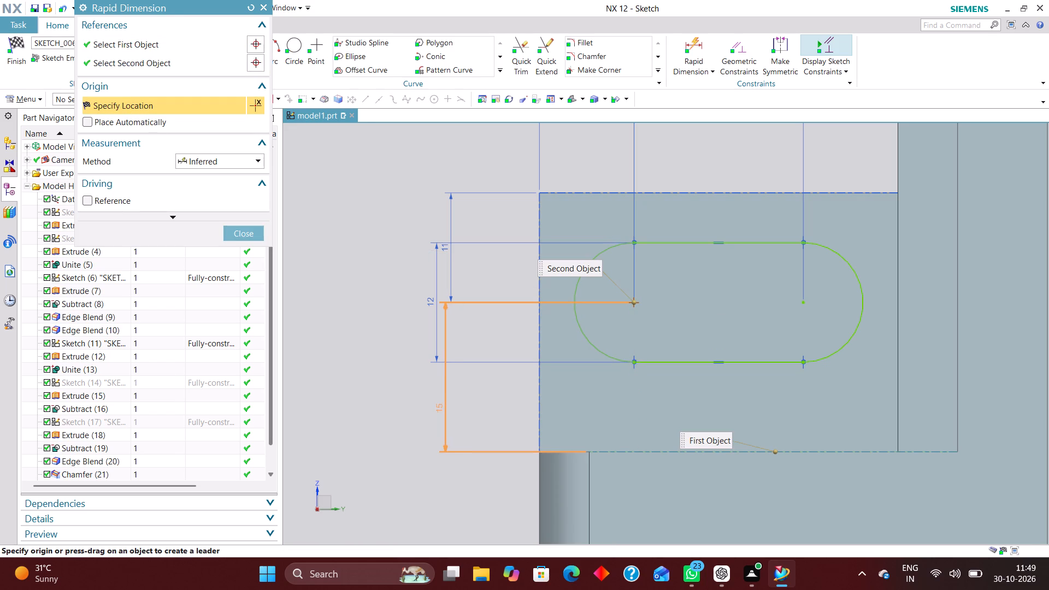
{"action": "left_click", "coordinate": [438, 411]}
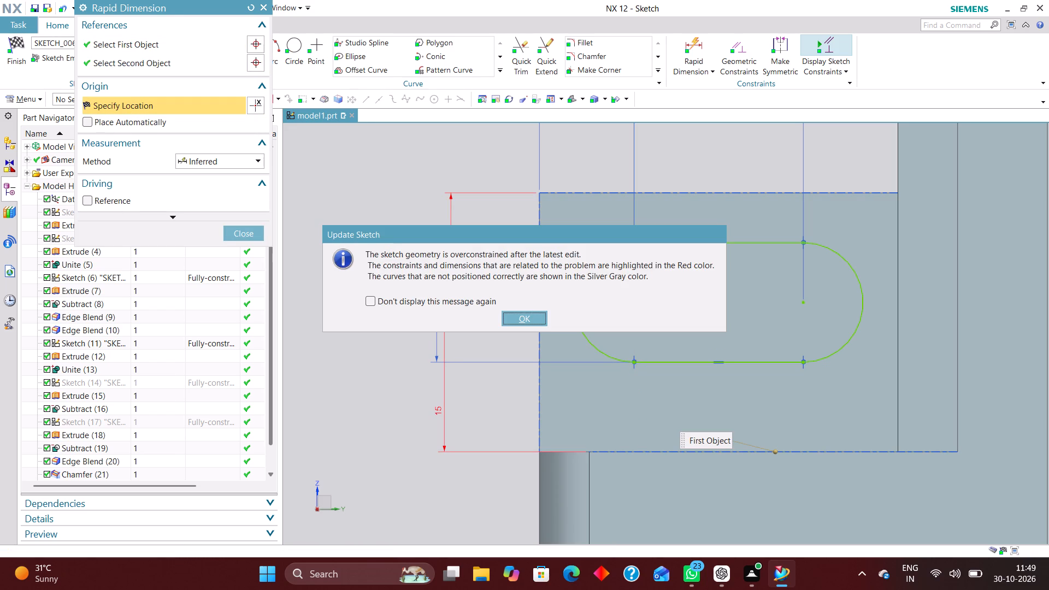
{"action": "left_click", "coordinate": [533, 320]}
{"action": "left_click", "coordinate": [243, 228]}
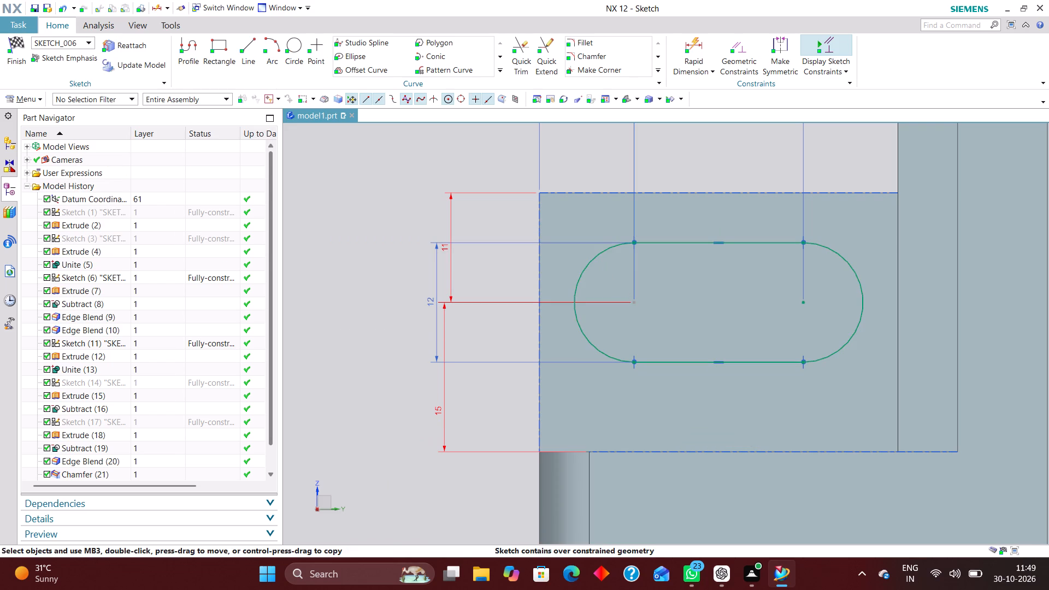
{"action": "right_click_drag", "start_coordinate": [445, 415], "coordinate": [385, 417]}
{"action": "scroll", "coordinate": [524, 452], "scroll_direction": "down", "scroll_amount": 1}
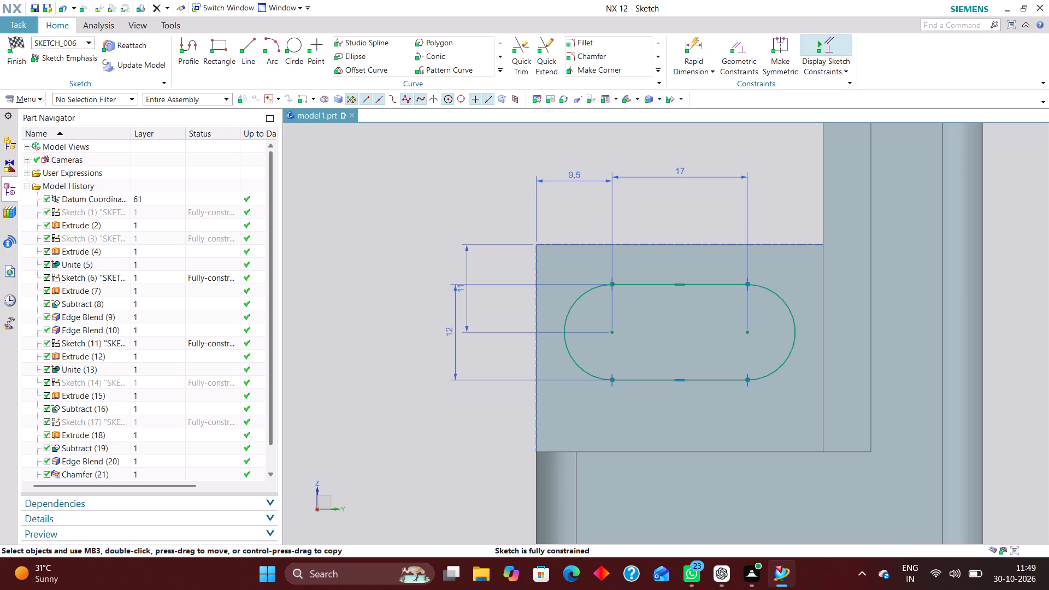
Finish the sketch and extrude the slot profile in the reversed direction to an end distance of 76.5 mm, past the raised block's outer face.
{"action": "left_click", "coordinate": [16, 45]}
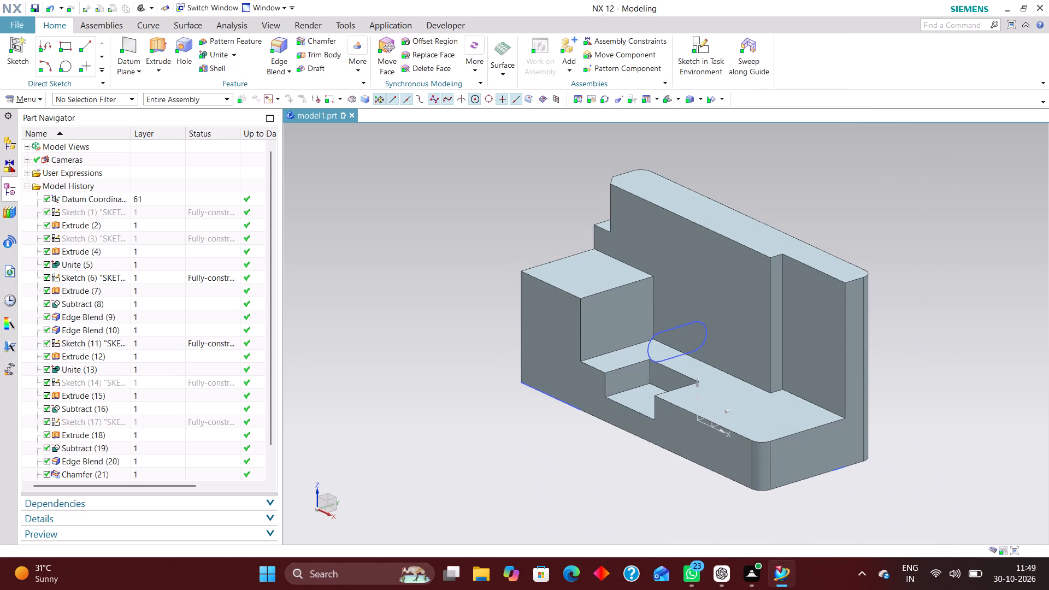
{"action": "left_click", "coordinate": [159, 40]}
{"action": "scroll", "coordinate": [659, 340], "scroll_direction": "up", "scroll_amount": 3}
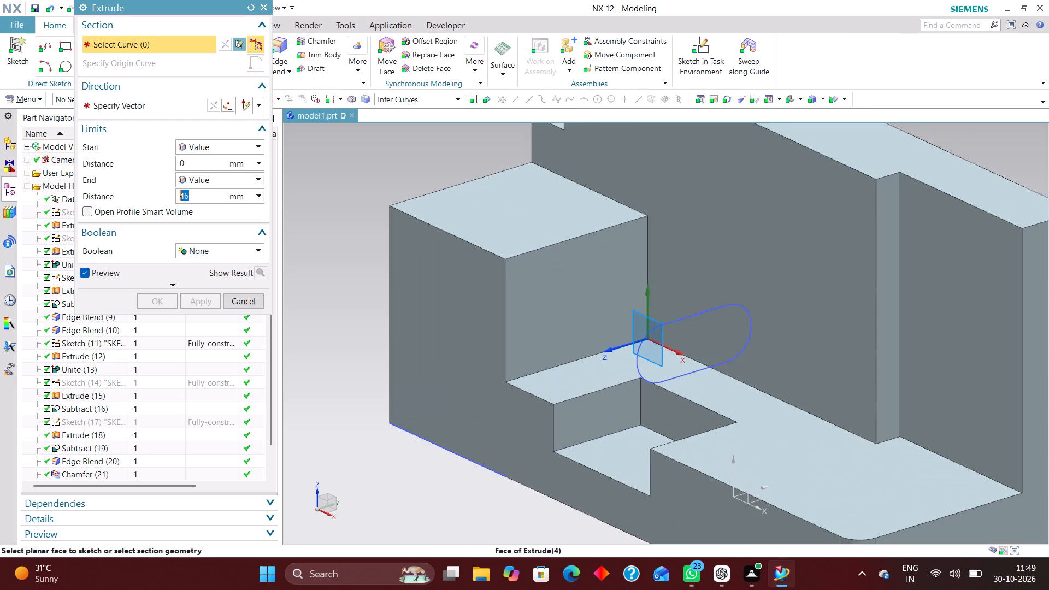
{"action": "left_click", "coordinate": [675, 320]}
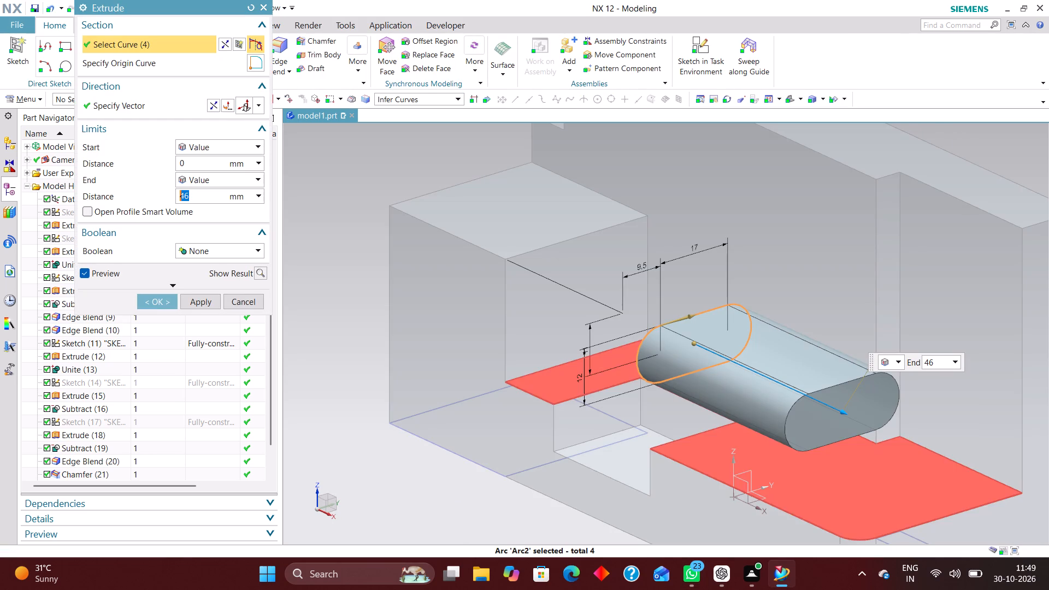
{"action": "left_click", "coordinate": [214, 104]}
{"action": "middle_click_drag", "start_coordinate": [669, 372], "coordinate": [705, 343]}
{"action": "scroll", "coordinate": [677, 362], "scroll_direction": "up", "scroll_amount": 1}
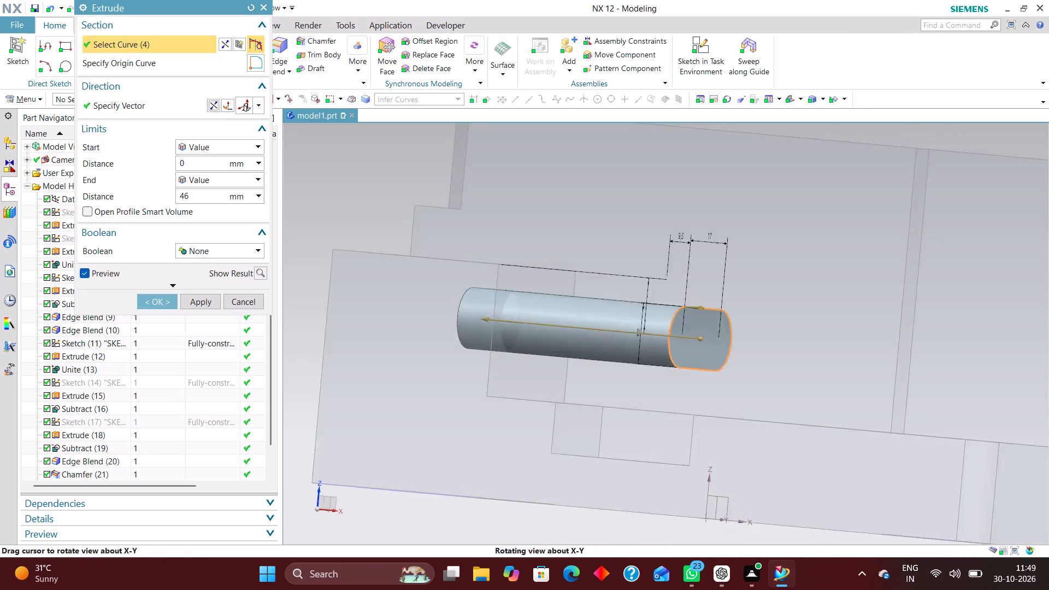
{"action": "middle_click_drag", "start_coordinate": [705, 343], "coordinate": [723, 340]}
{"action": "right_click_drag", "start_coordinate": [874, 326], "coordinate": [682, 328]}
{"action": "scroll", "coordinate": [467, 350], "scroll_direction": "up", "scroll_amount": 2}
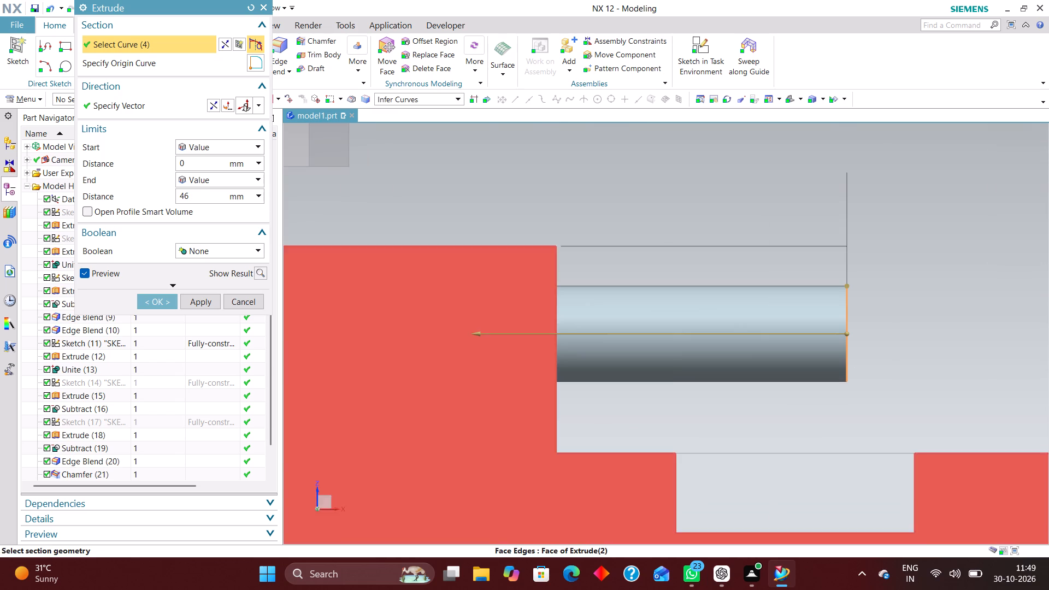
{"action": "left_click_drag", "start_coordinate": [474, 334], "coordinate": [398, 326]}
{"action": "scroll", "coordinate": [577, 338], "scroll_direction": "down", "scroll_amount": 4}
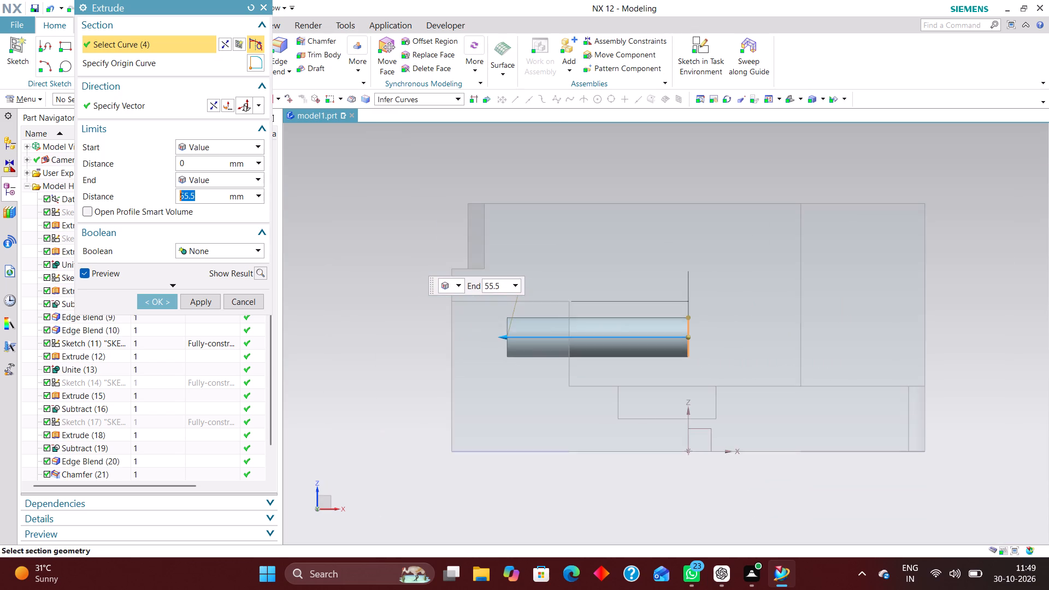
{"action": "scroll", "coordinate": [515, 337], "scroll_direction": "up", "scroll_amount": 3}
{"action": "left_click_drag", "start_coordinate": [494, 339], "coordinate": [360, 326]}
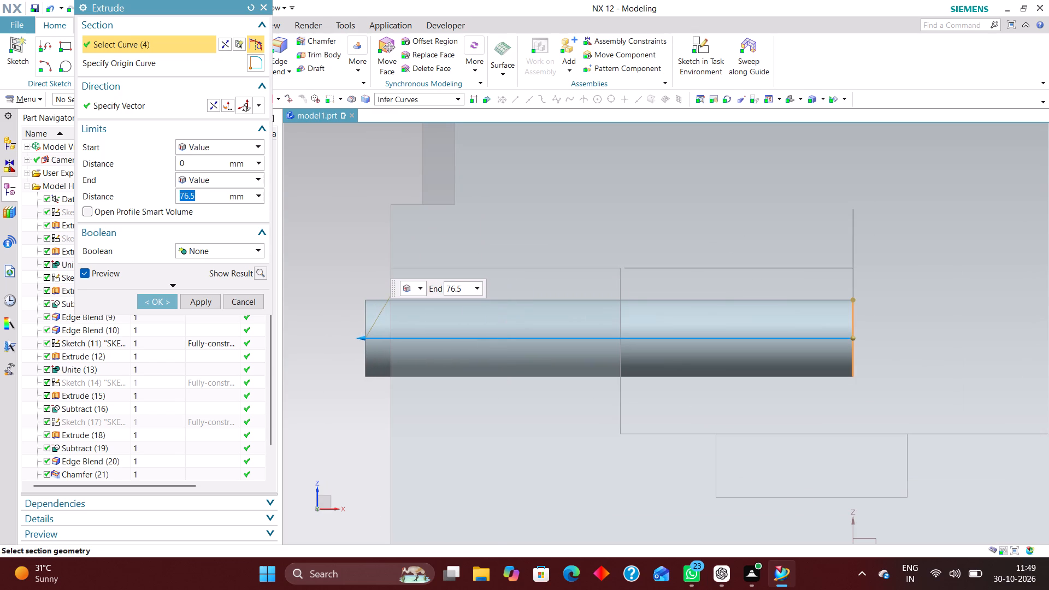
Set the slot extrusion's start distance to 34.5 mm, just outside the block's inner face, and create it as a separate body.
{"action": "left_click_drag", "start_coordinate": [854, 340], "coordinate": [709, 340]}
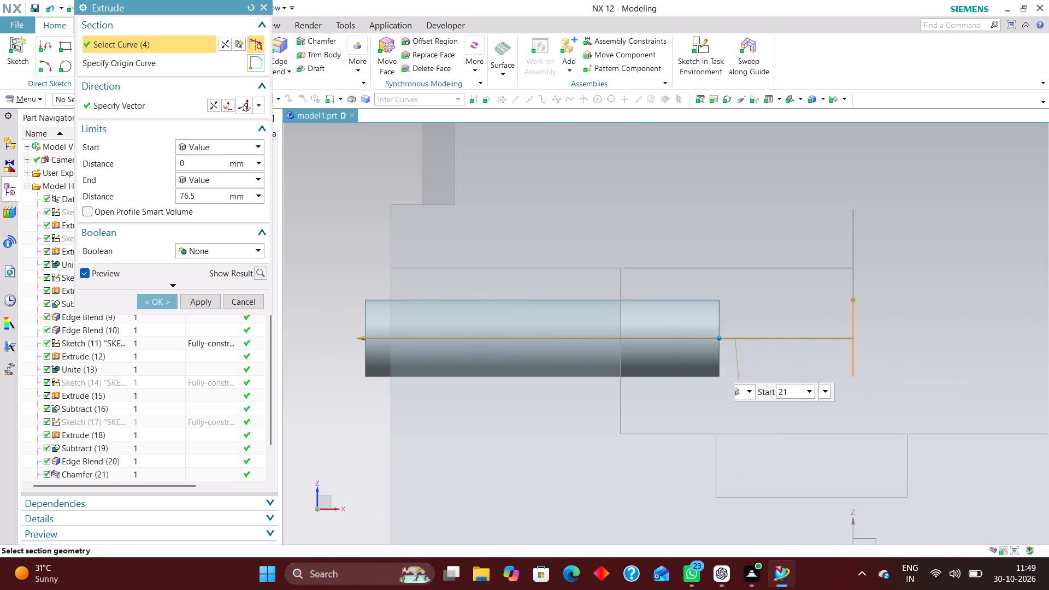
{"action": "left_click_drag", "start_coordinate": [709, 340], "coordinate": [633, 332]}
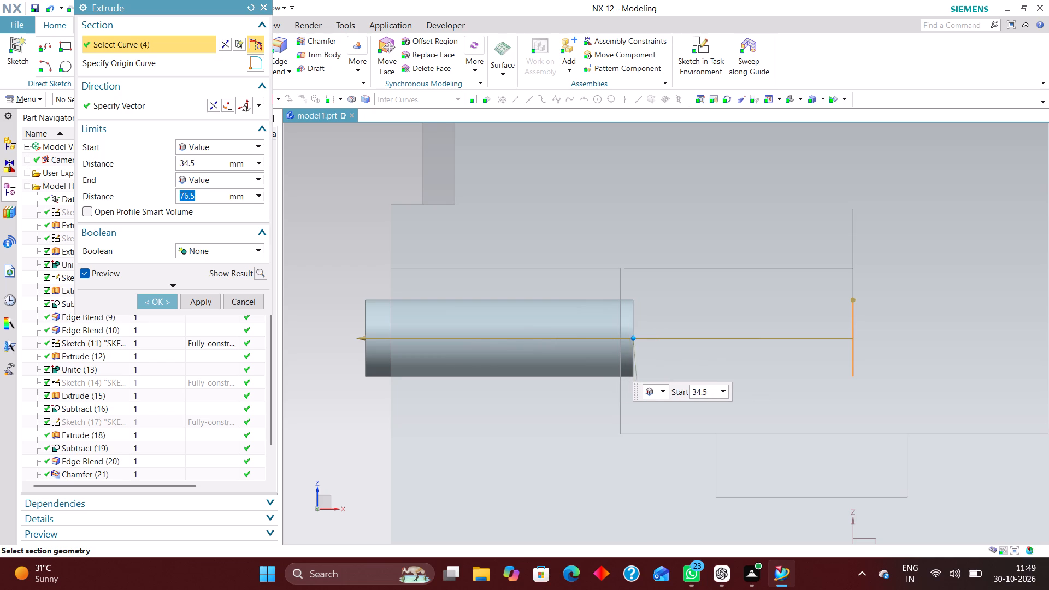
{"action": "scroll", "coordinate": [712, 340], "scroll_direction": "down", "scroll_amount": 4}
{"action": "middle_click_drag", "start_coordinate": [767, 357], "coordinate": [710, 370]}
{"action": "scroll", "coordinate": [759, 322], "scroll_direction": "up", "scroll_amount": 1}
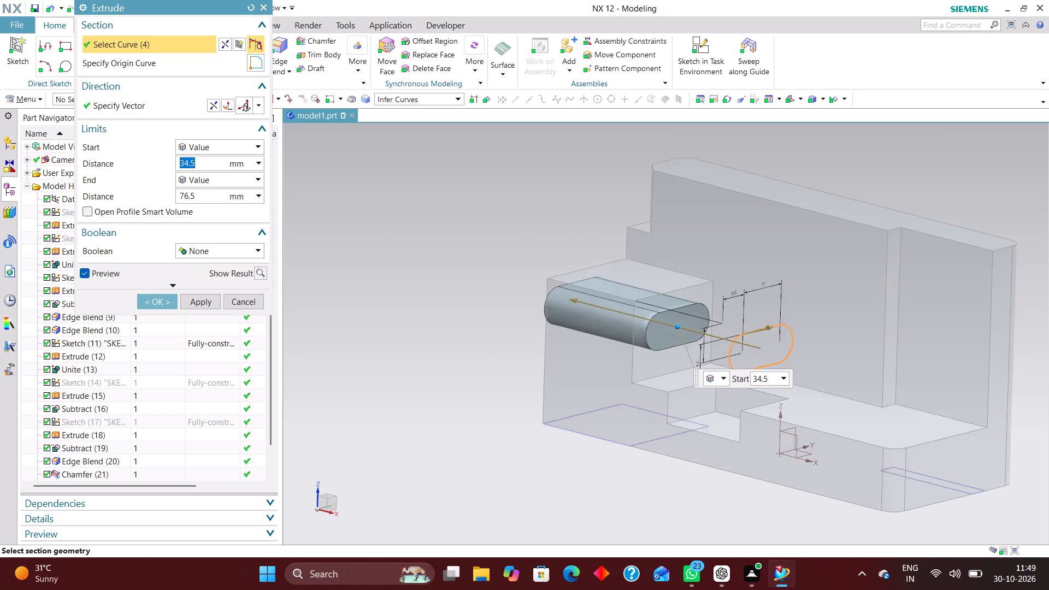
{"action": "scroll", "coordinate": [759, 322], "scroll_direction": "up", "scroll_amount": 2}
{"action": "left_click", "coordinate": [163, 302]}
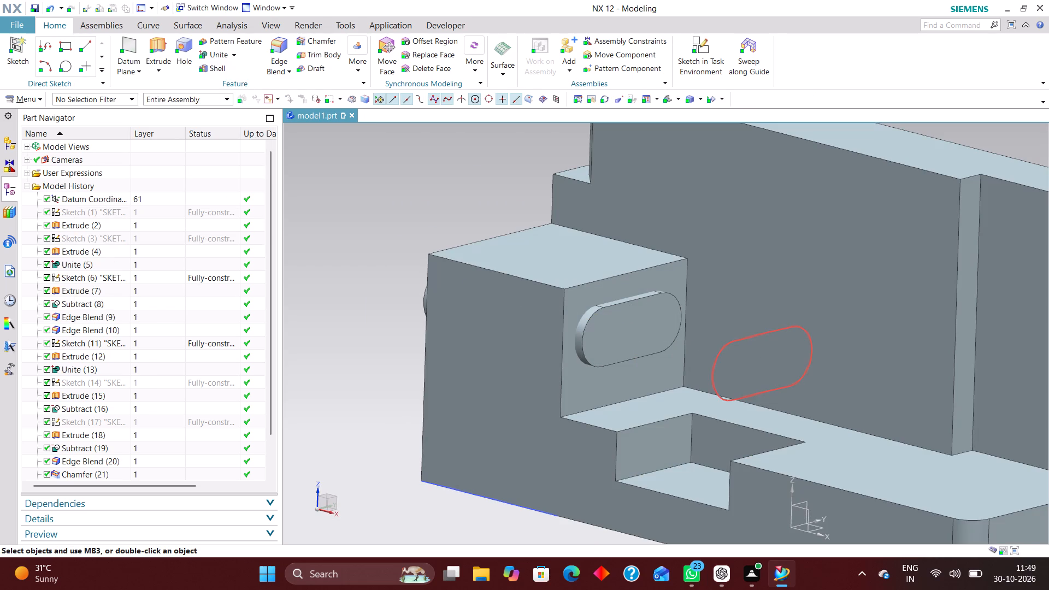
Hide the slot profile sketch.
{"action": "right_click_drag", "start_coordinate": [745, 335], "coordinate": [745, 404]}
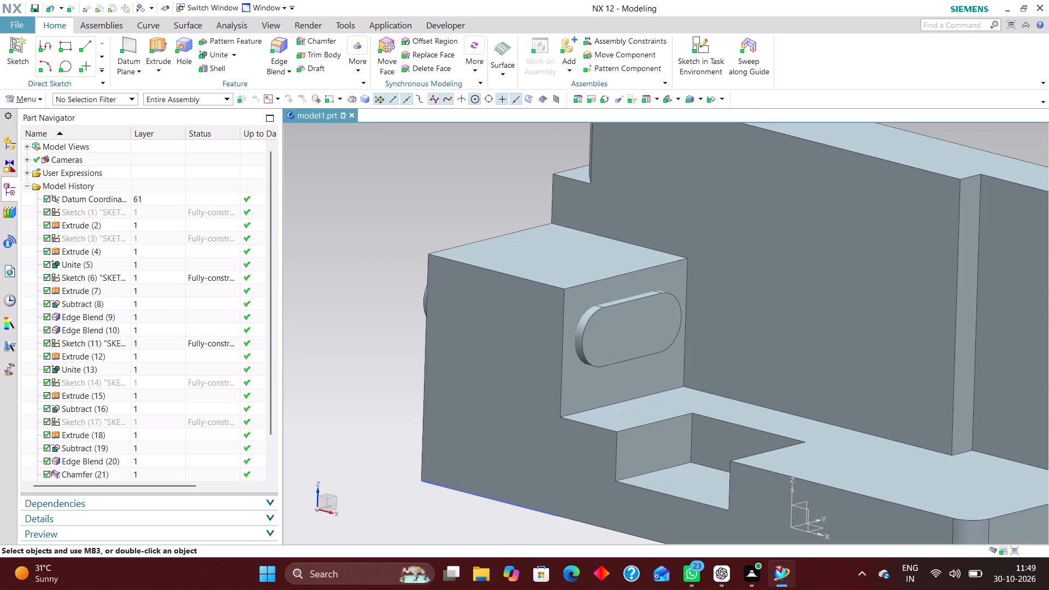
Subtract the extruded slot body from the bracket body to cut the slot through the raised block.
{"action": "left_click", "coordinate": [237, 56]}
{"action": "left_click", "coordinate": [248, 80]}
{"action": "left_click", "coordinate": [587, 471]}
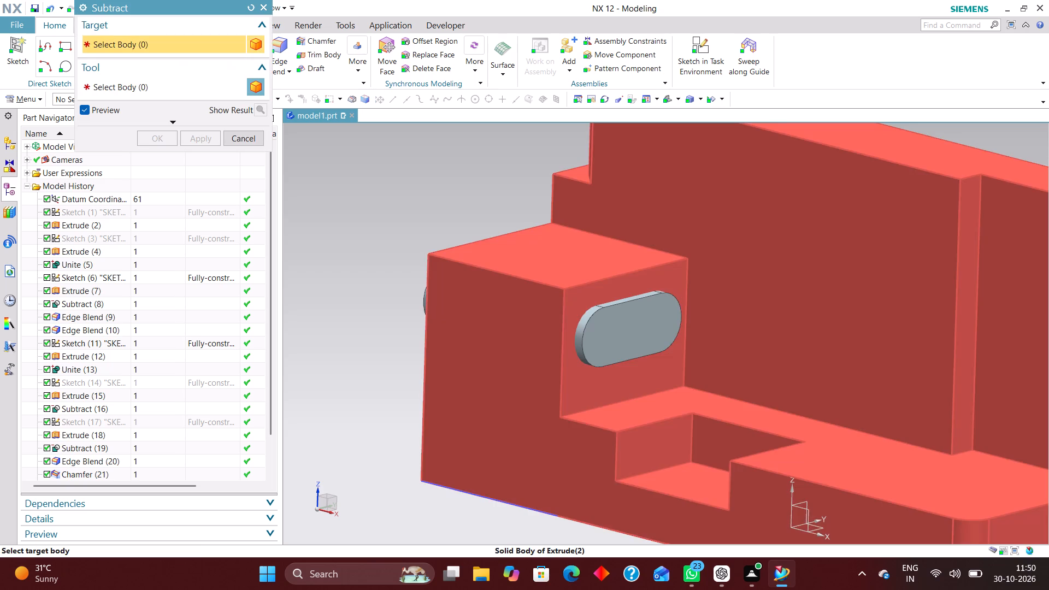
{"action": "left_click", "coordinate": [603, 347]}
{"action": "left_click", "coordinate": [151, 138]}
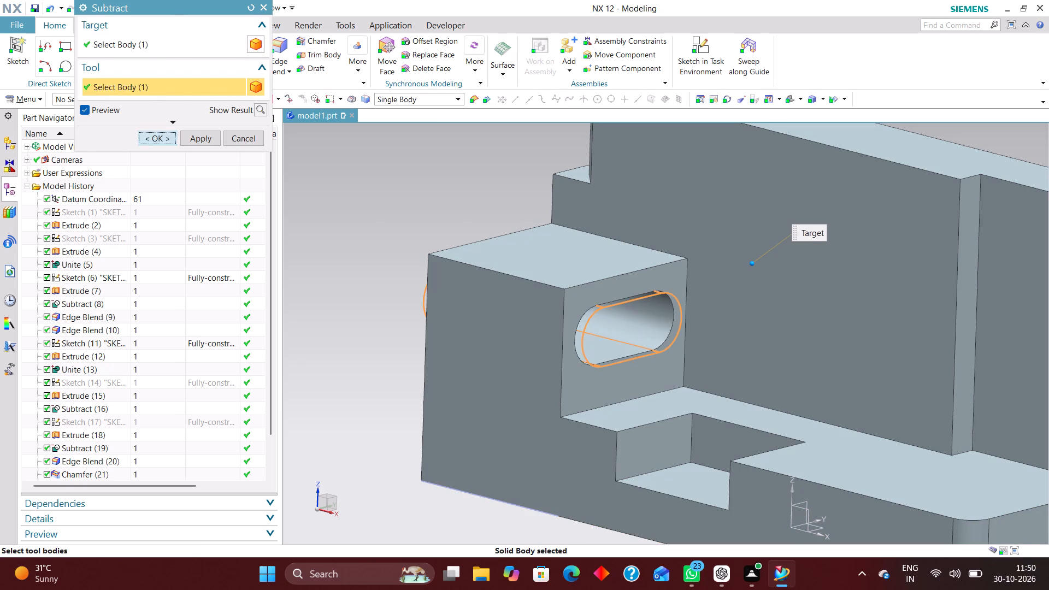
Create a new sketch on the XZ plane of the datum coordinate system.
{"action": "scroll", "coordinate": [463, 301], "scroll_direction": "down", "scroll_amount": 4}
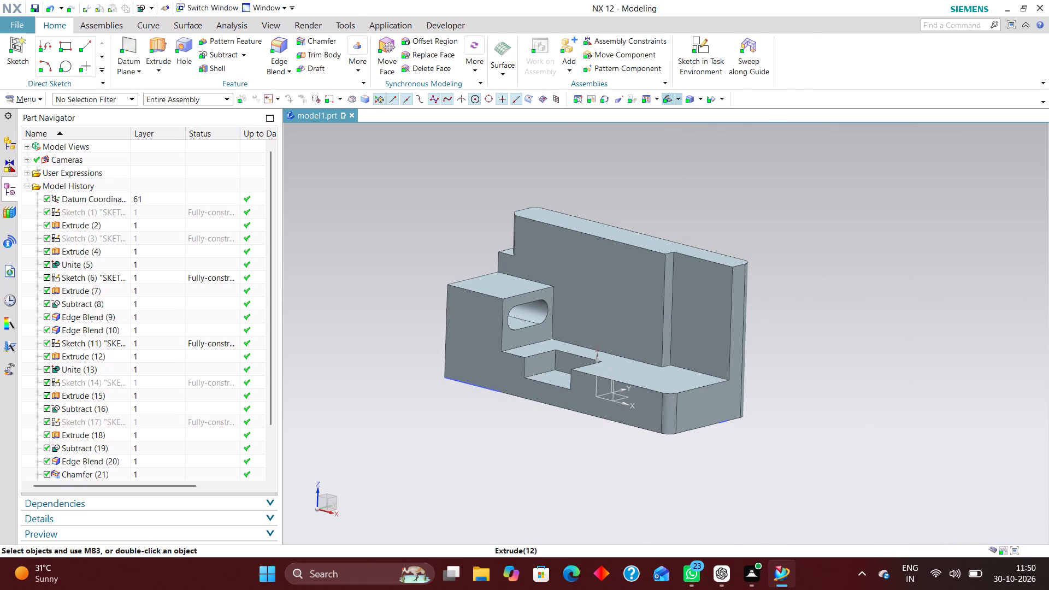
{"action": "left_click", "coordinate": [665, 98]}
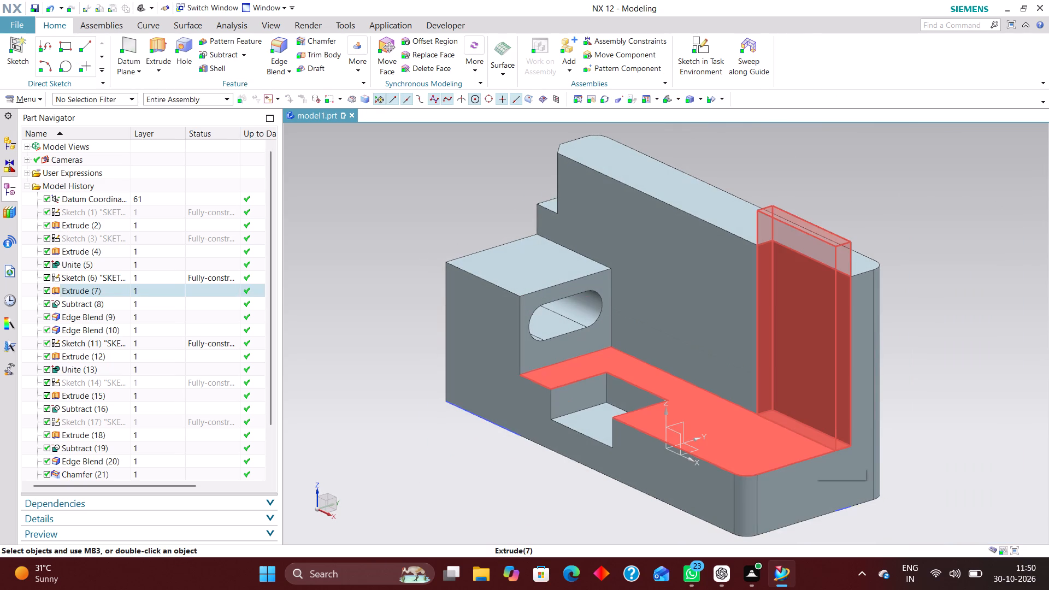
{"action": "scroll", "coordinate": [659, 316], "scroll_direction": "down", "scroll_amount": 2}
{"action": "scroll", "coordinate": [611, 303], "scroll_direction": "up", "scroll_amount": 2}
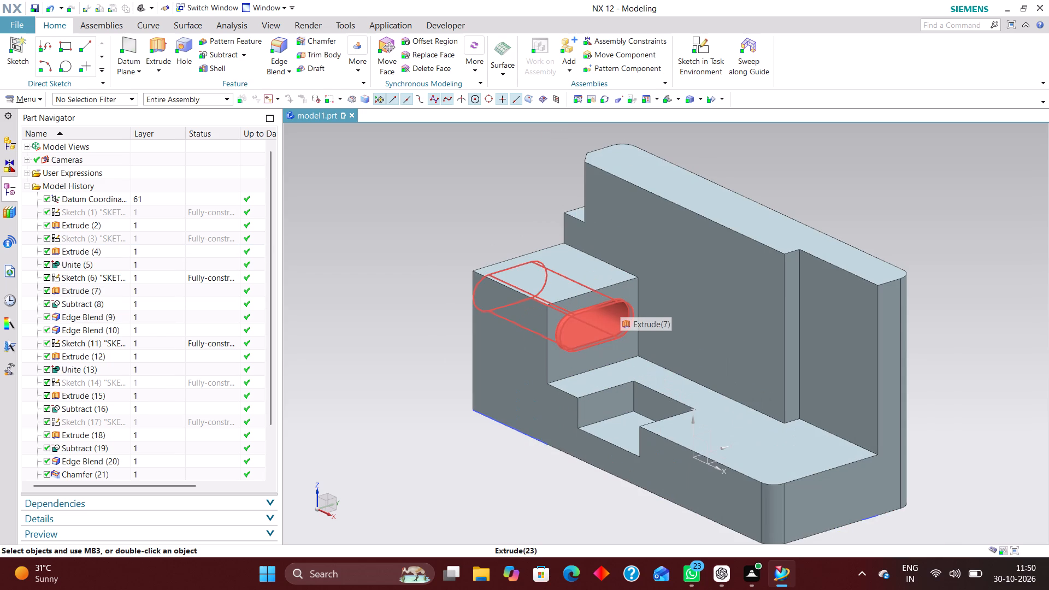
{"action": "scroll", "coordinate": [624, 402], "scroll_direction": "down", "scroll_amount": 2}
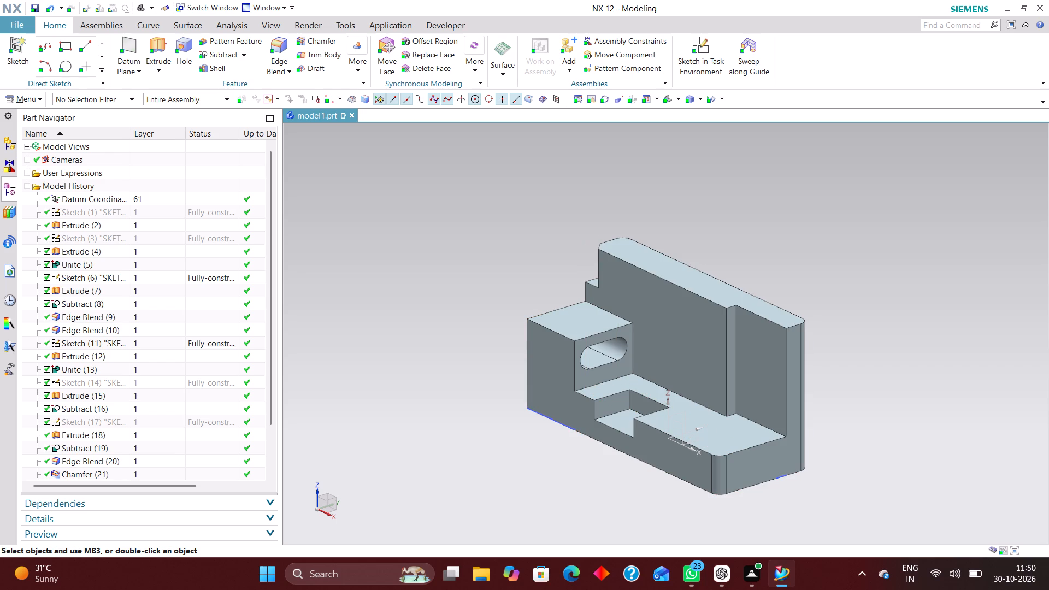
{"action": "left_click", "coordinate": [698, 46]}
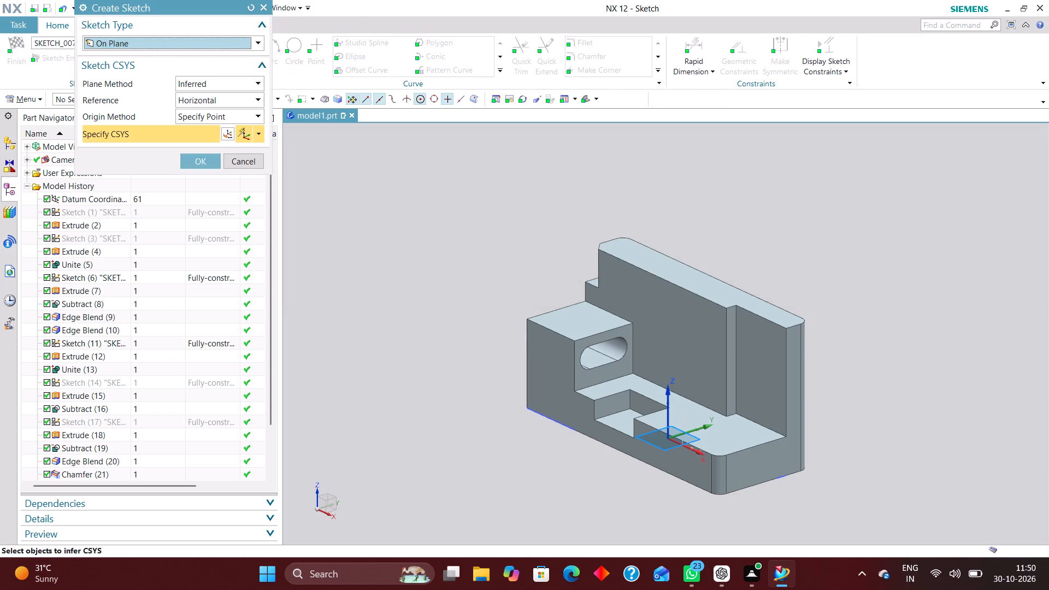
{"action": "left_click", "coordinate": [683, 429]}
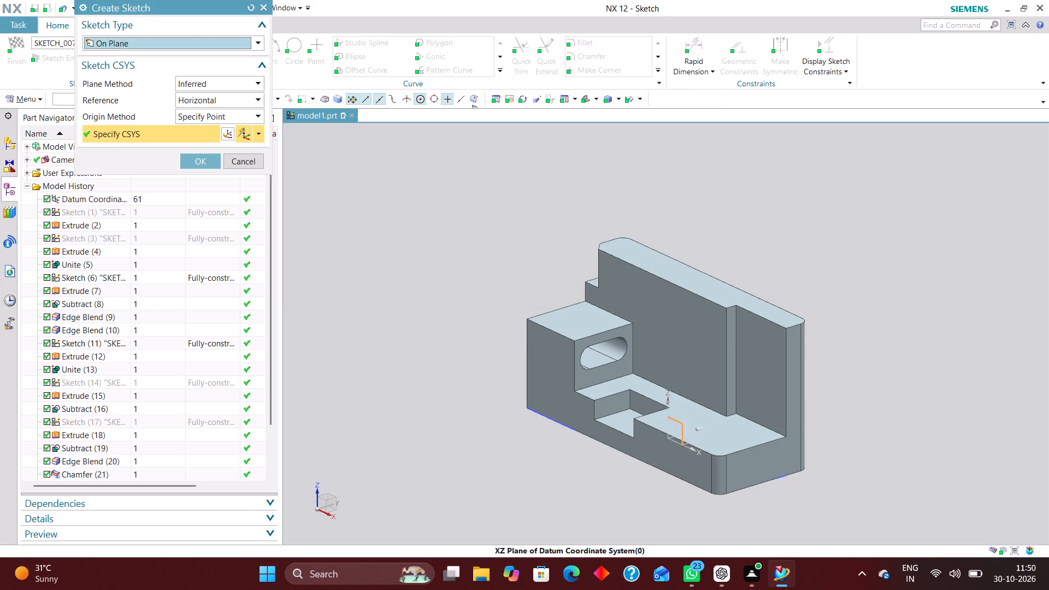
{"action": "left_click", "coordinate": [201, 162]}
{"action": "scroll", "coordinate": [581, 471], "scroll_direction": "down", "scroll_amount": 3}
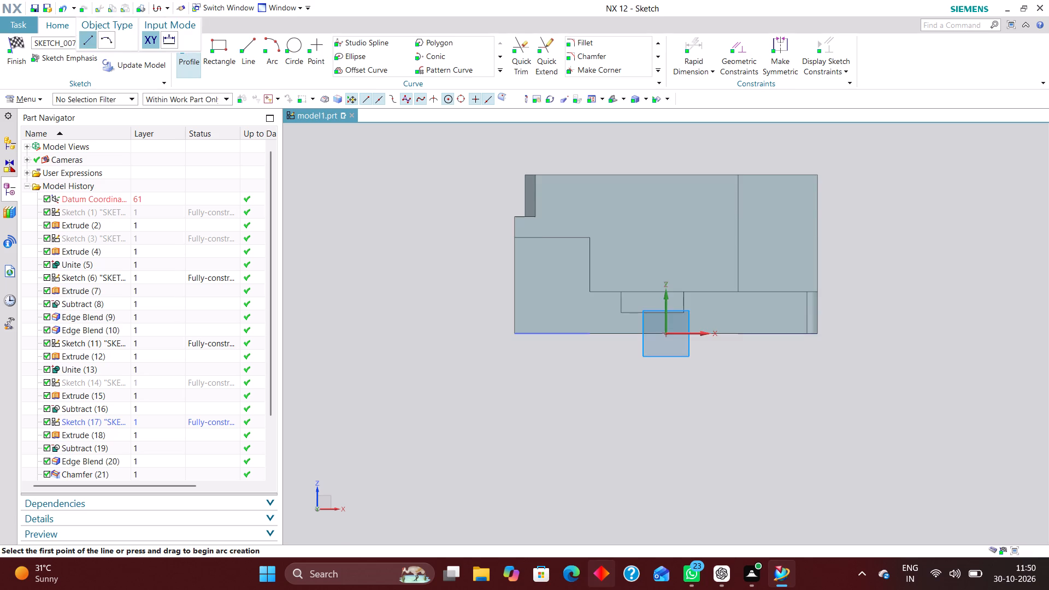
{"action": "scroll", "coordinate": [731, 252], "scroll_direction": "up", "scroll_amount": 3}
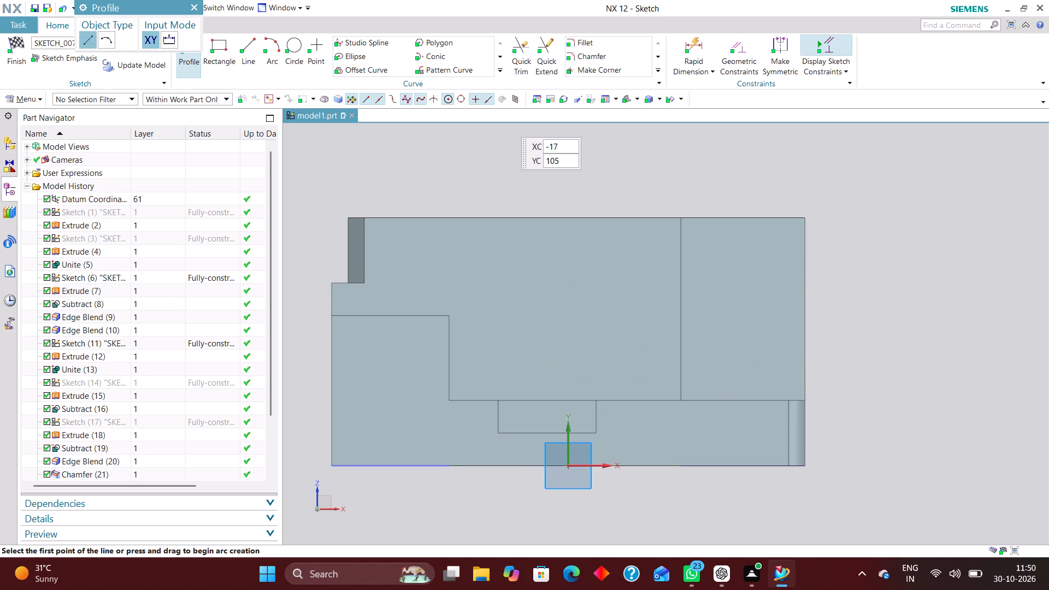
Draw two parallel vertical lines on the upright wall's end section as the long sides of an upright slot.
{"action": "left_click", "coordinate": [240, 44]}
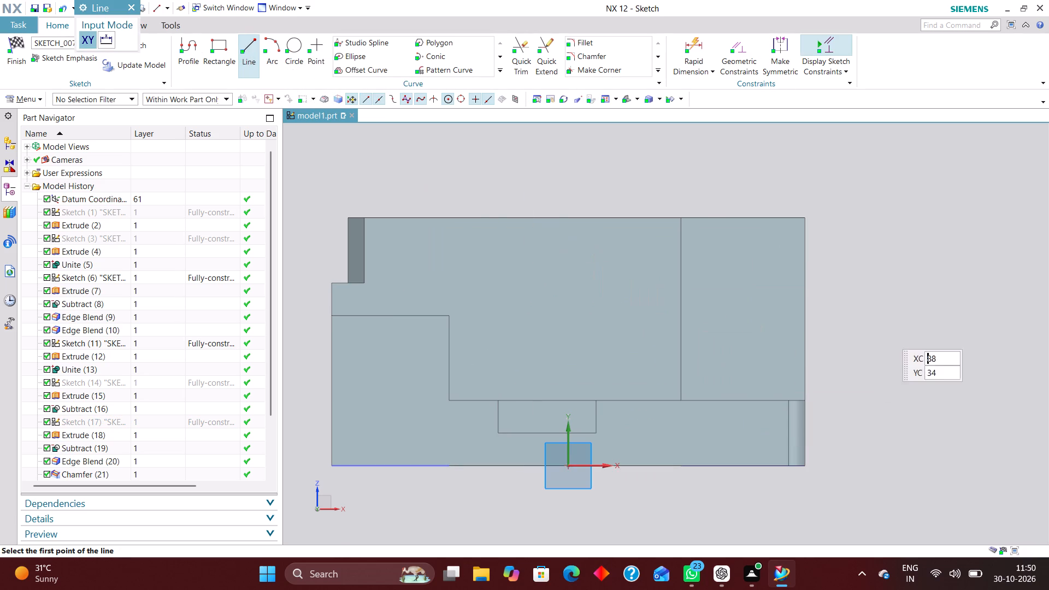
{"action": "left_click", "coordinate": [720, 263]}
{"action": "left_click", "coordinate": [720, 374]}
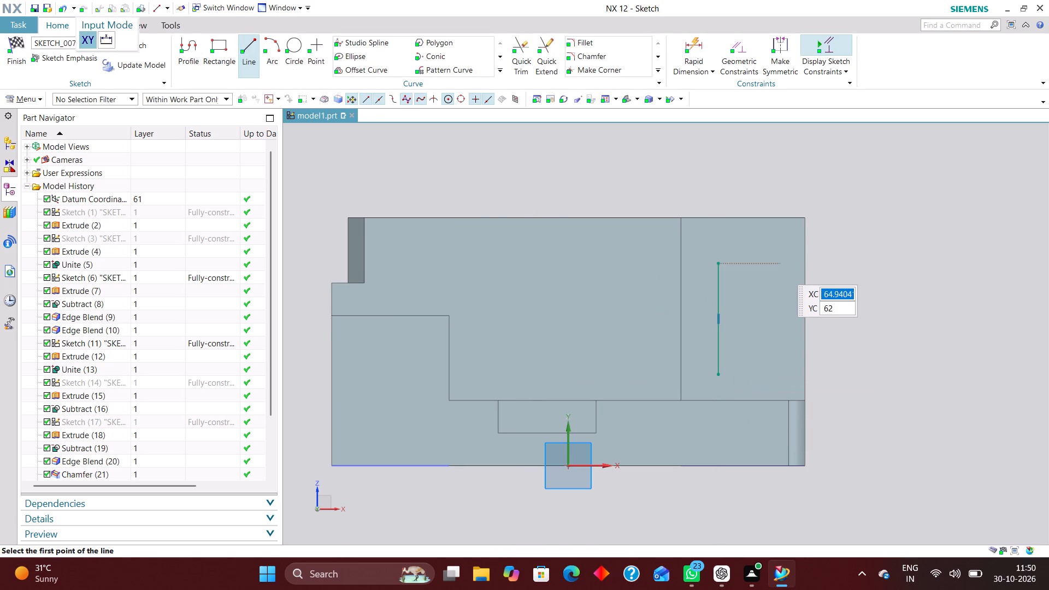
{"action": "left_click", "coordinate": [776, 256]}
{"action": "left_click", "coordinate": [781, 374]}
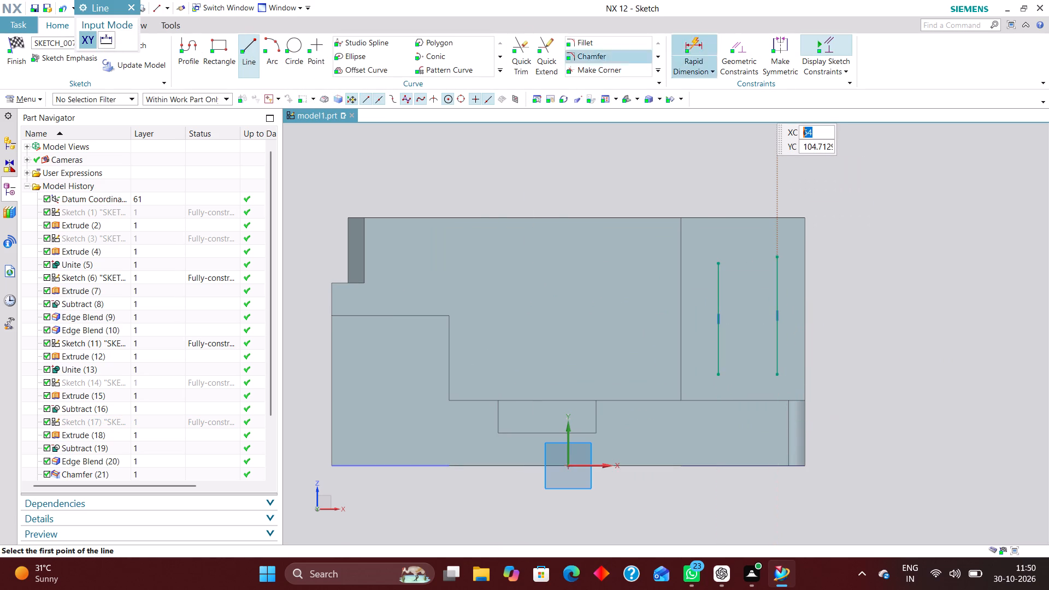
Close the upright slot with three-point arcs joining the two lines at their upper and lower ends.
{"action": "left_click", "coordinate": [269, 44]}
{"action": "scroll", "coordinate": [742, 294], "scroll_direction": "up", "scroll_amount": 3}
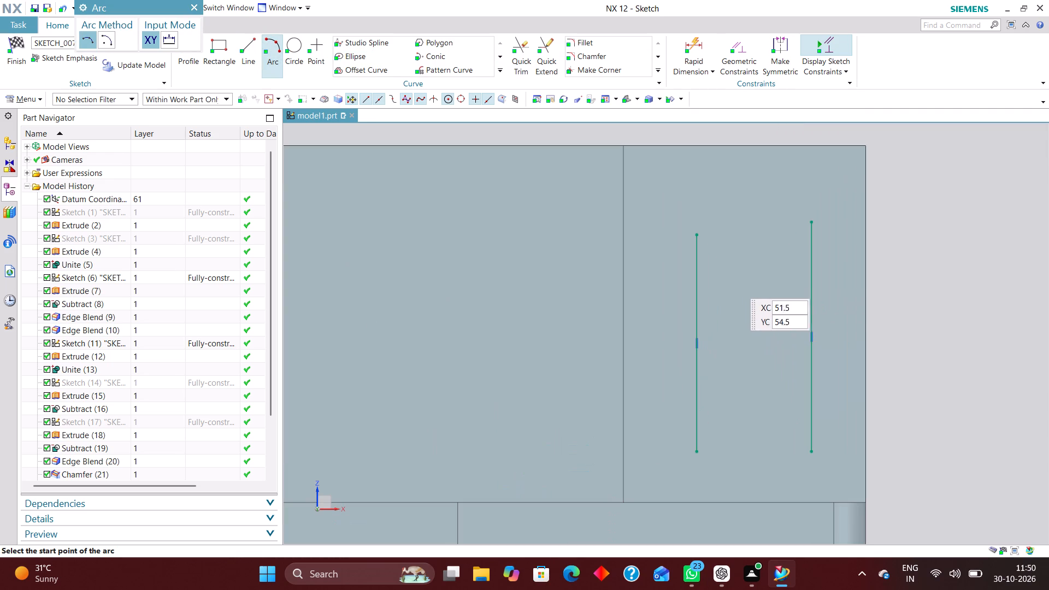
{"action": "left_click", "coordinate": [696, 233]}
{"action": "left_click", "coordinate": [814, 219]}
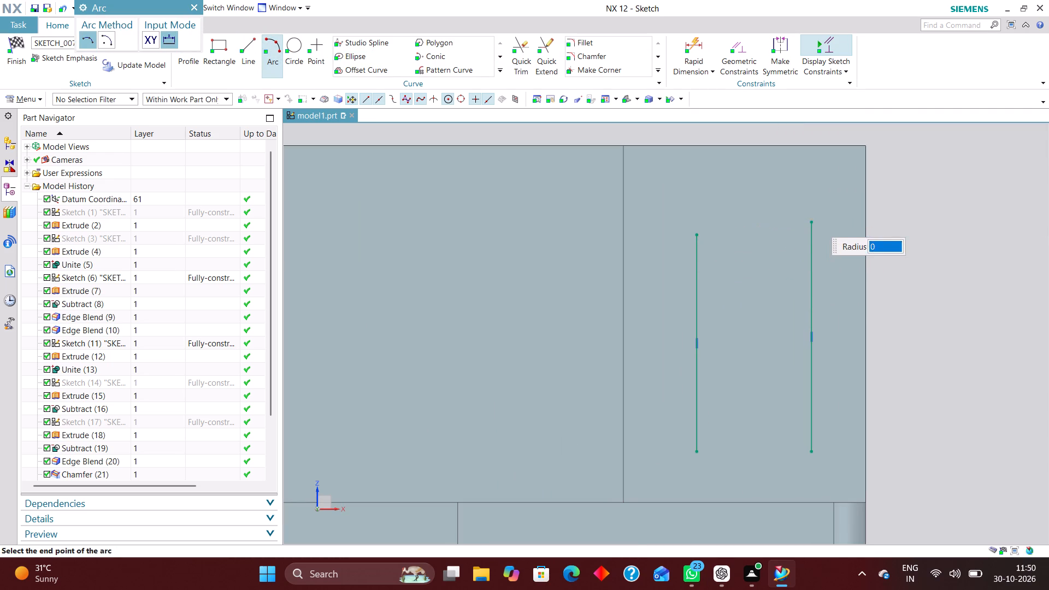
{"action": "left_click", "coordinate": [764, 137]}
{"action": "scroll", "coordinate": [718, 284], "scroll_direction": "down", "scroll_amount": 2}
{"action": "scroll", "coordinate": [714, 404], "scroll_direction": "up", "scroll_amount": 4}
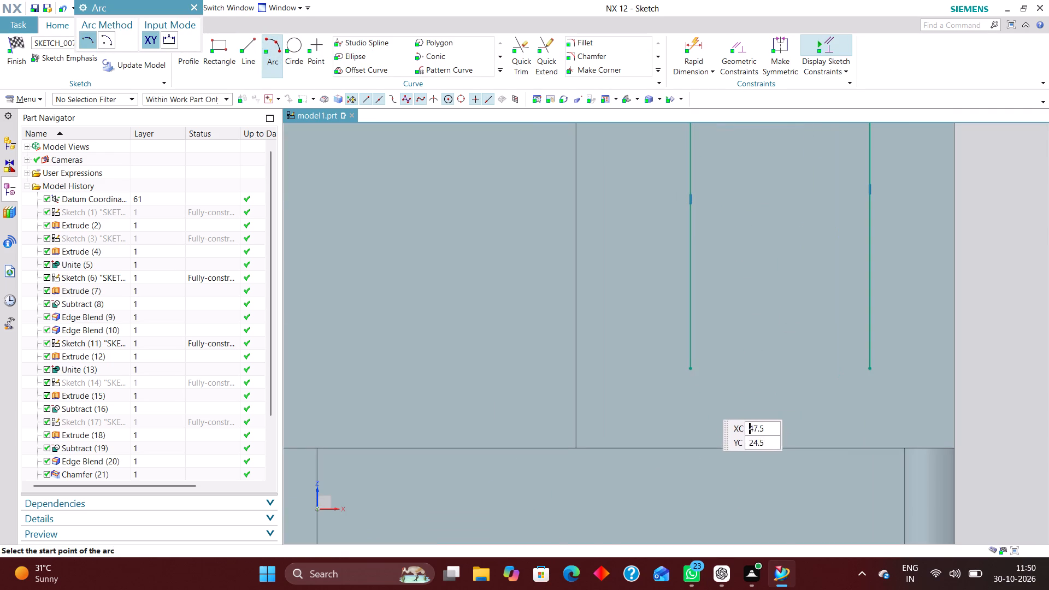
{"action": "left_click", "coordinate": [692, 369]}
{"action": "left_click", "coordinate": [869, 365]}
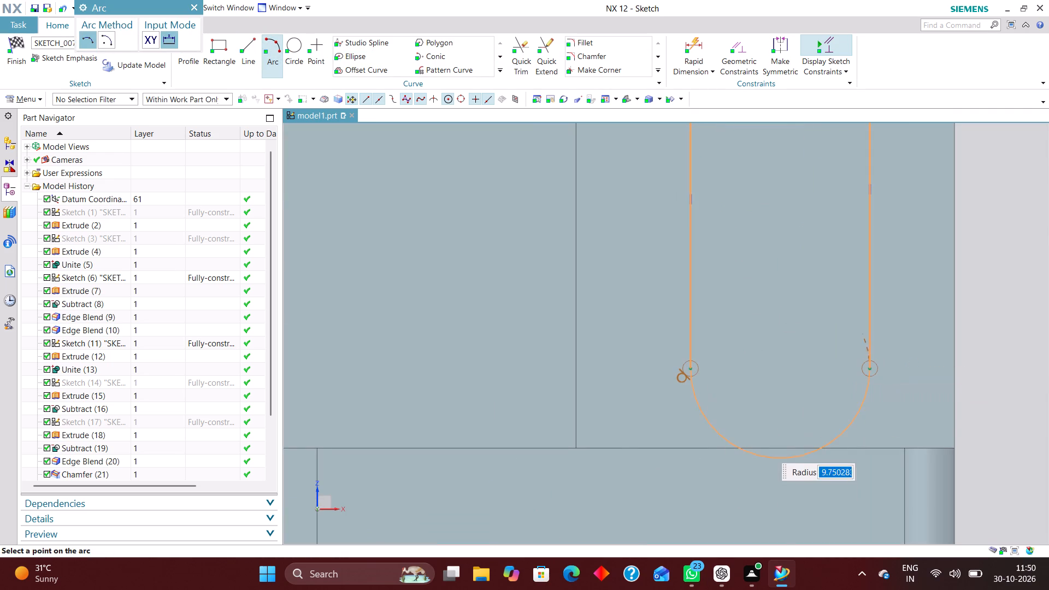
{"action": "left_click", "coordinate": [764, 477]}
{"action": "scroll", "coordinate": [783, 496], "scroll_direction": "down", "scroll_amount": 3}
Apply a tangent constraint between the slot's upper arc and the vertical line farther from the wall's end edge.
{"action": "left_click", "coordinate": [736, 43]}
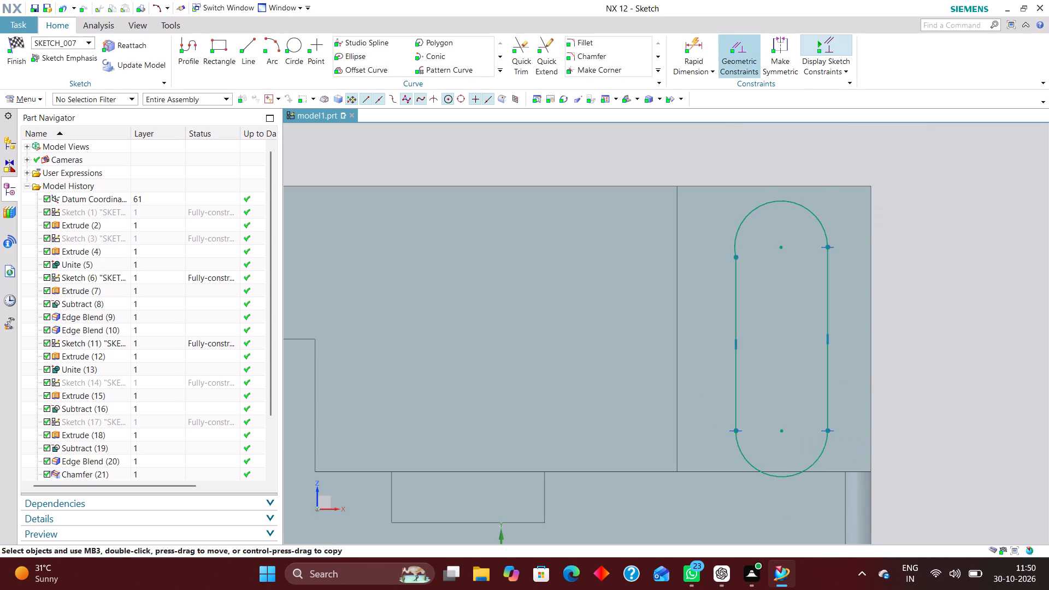
{"action": "left_click", "coordinate": [132, 45]}
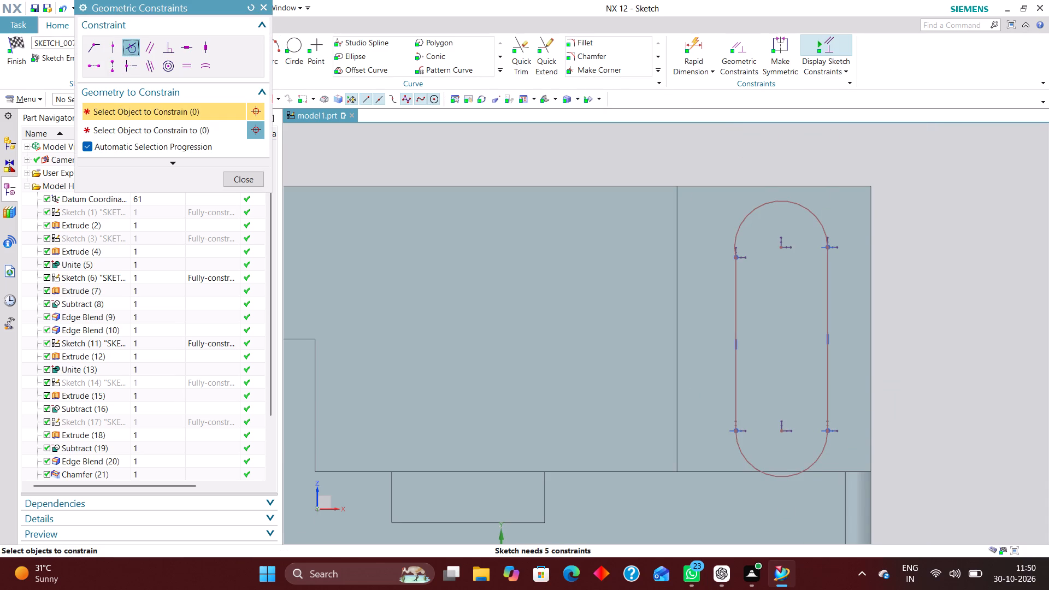
{"action": "left_click", "coordinate": [749, 213]}
{"action": "left_click", "coordinate": [736, 280]}
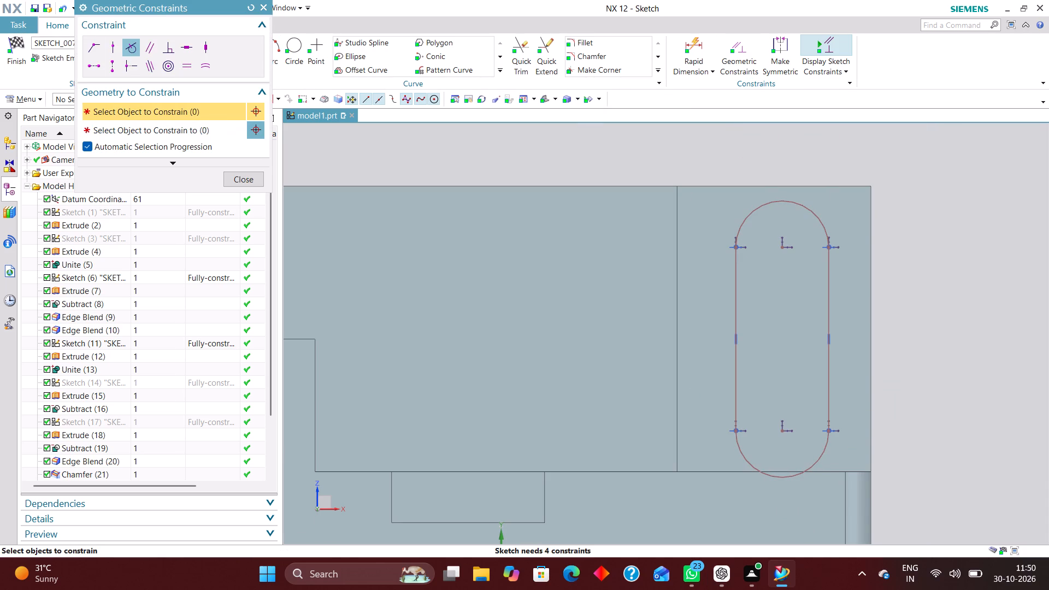
{"action": "left_click", "coordinate": [247, 181]}
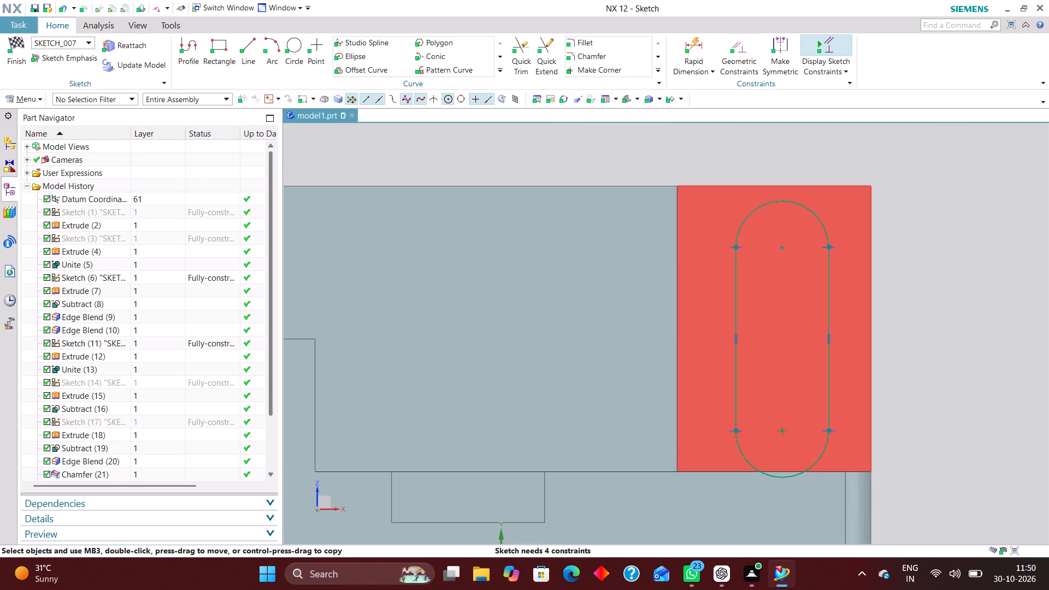
Dimension the vertical distance from the upright wall's top edge to the slot's upper arc centre.
{"action": "scroll", "coordinate": [833, 440], "scroll_direction": "down", "scroll_amount": 1}
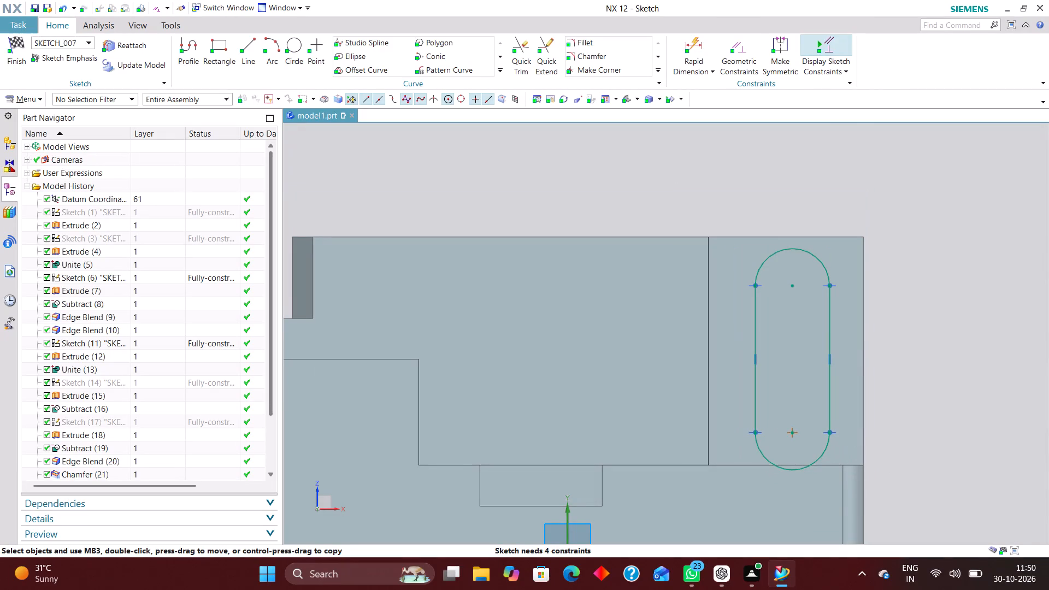
{"action": "left_click", "coordinate": [693, 39]}
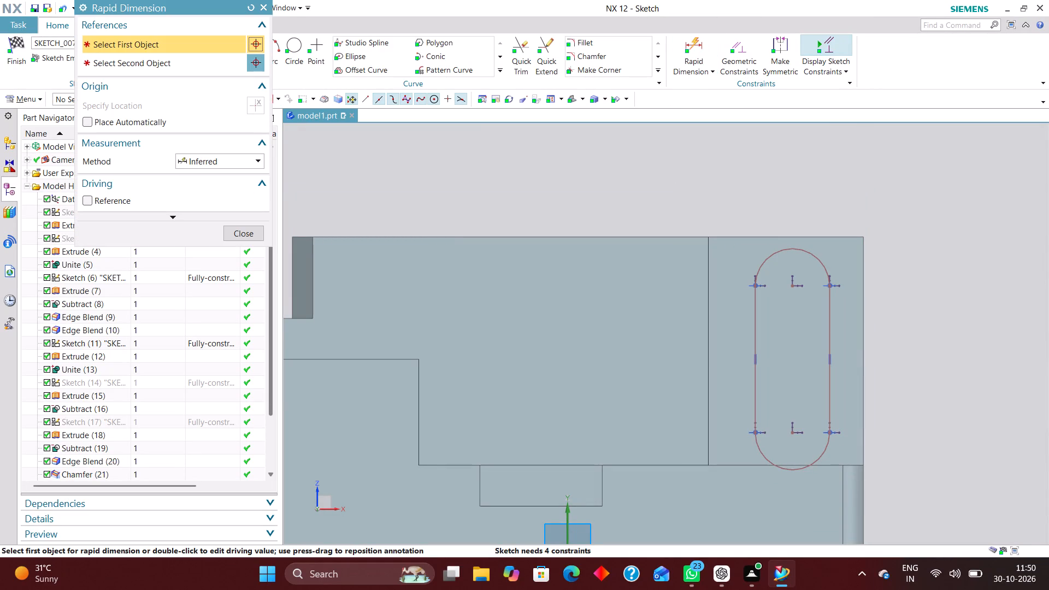
{"action": "left_click", "coordinate": [745, 233]}
{"action": "left_click", "coordinate": [793, 283]}
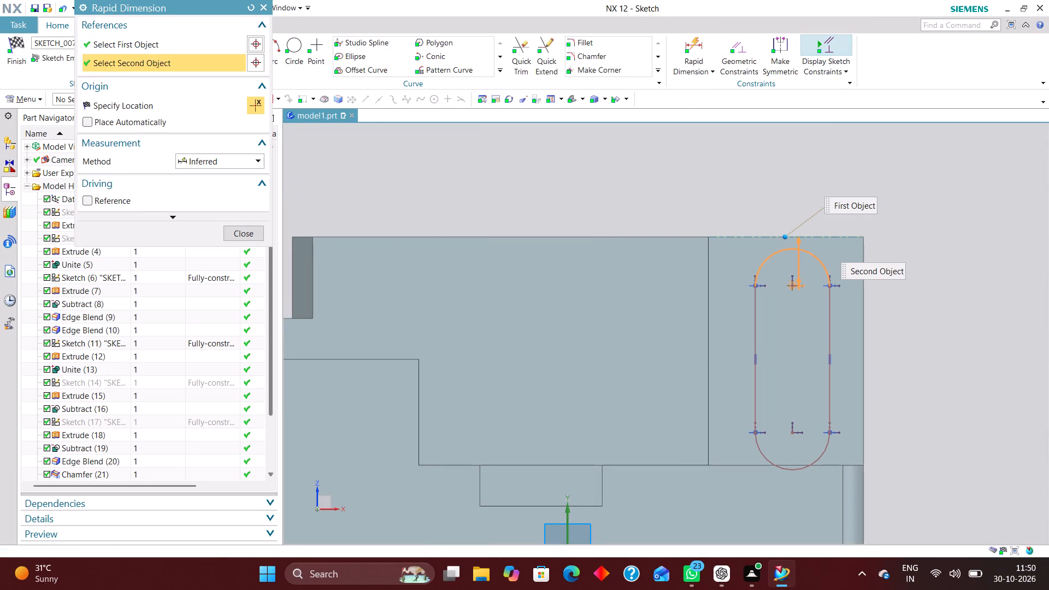
{"action": "left_click", "coordinate": [946, 264]}
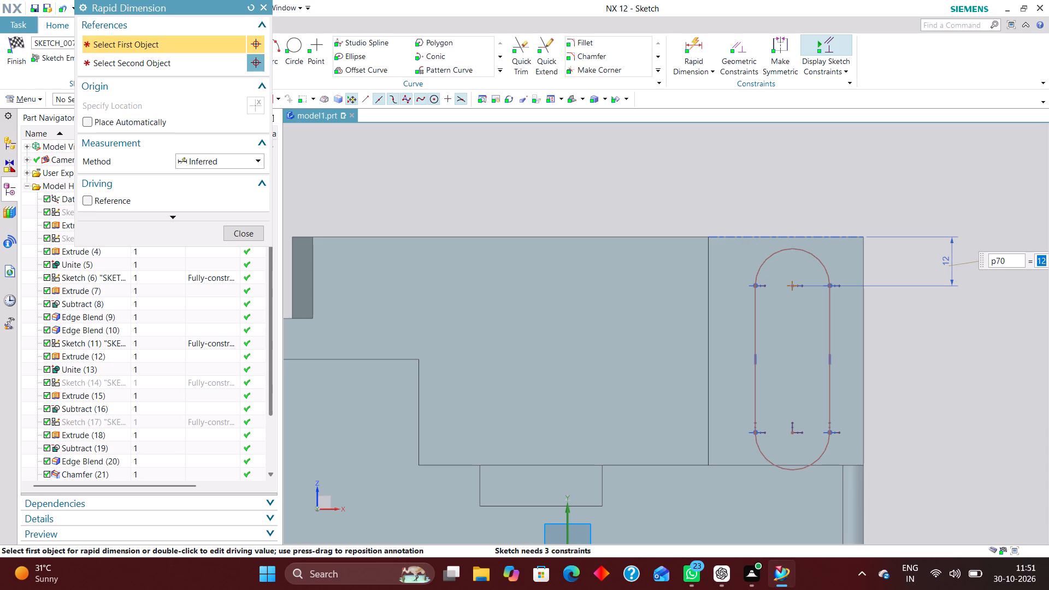
Dimension the slot's lower arc centre horizontally from the wall's end edge and set the distance to 19 mm.
{"action": "scroll", "coordinate": [835, 319], "scroll_direction": "down", "scroll_amount": 2}
{"action": "scroll", "coordinate": [811, 380], "scroll_direction": "up", "scroll_amount": 4}
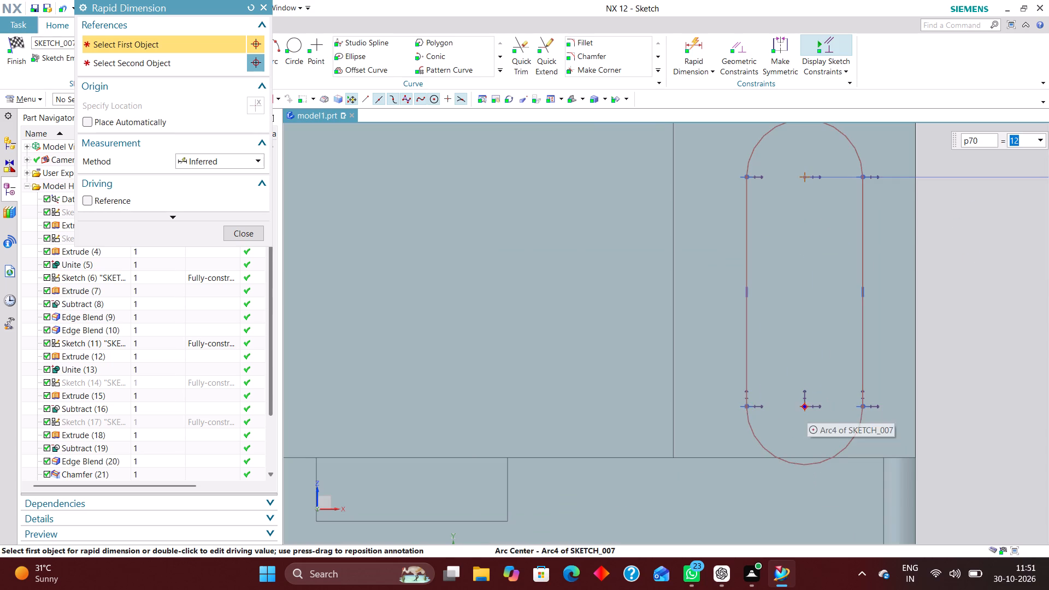
{"action": "left_click", "coordinate": [806, 406]}
{"action": "left_click", "coordinate": [916, 396]}
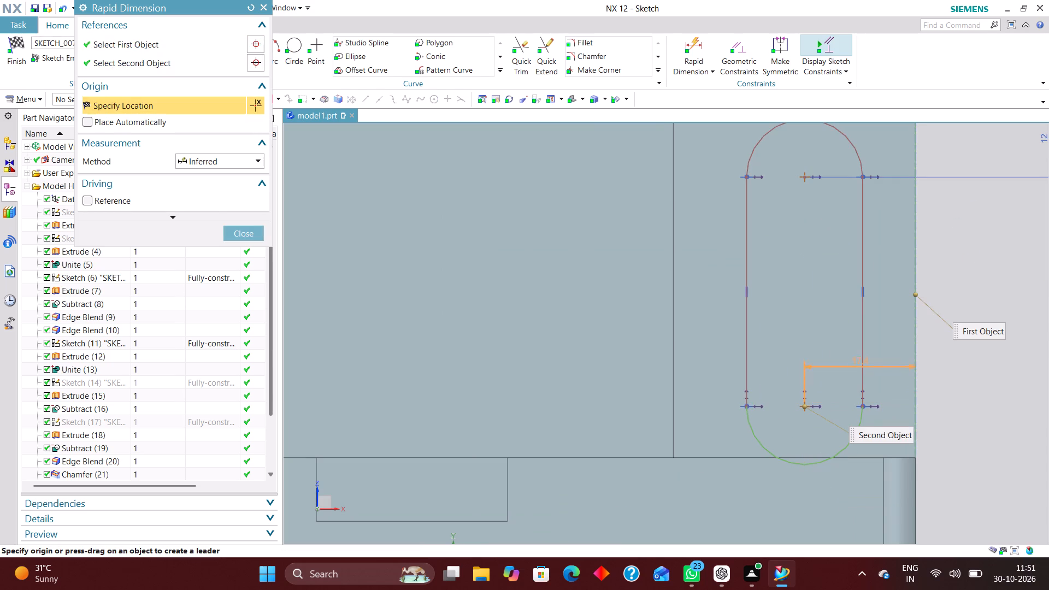
{"action": "left_click", "coordinate": [858, 512]}
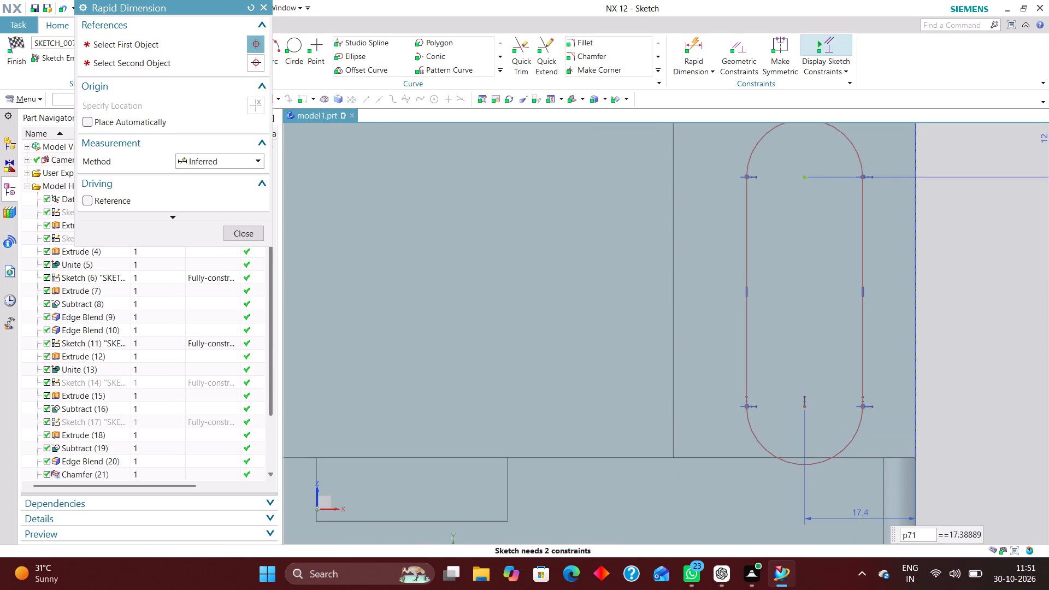
{"action": "key", "text": "1"}
{"action": "key", "text": "9"}
{"action": "key", "text": "Return"}
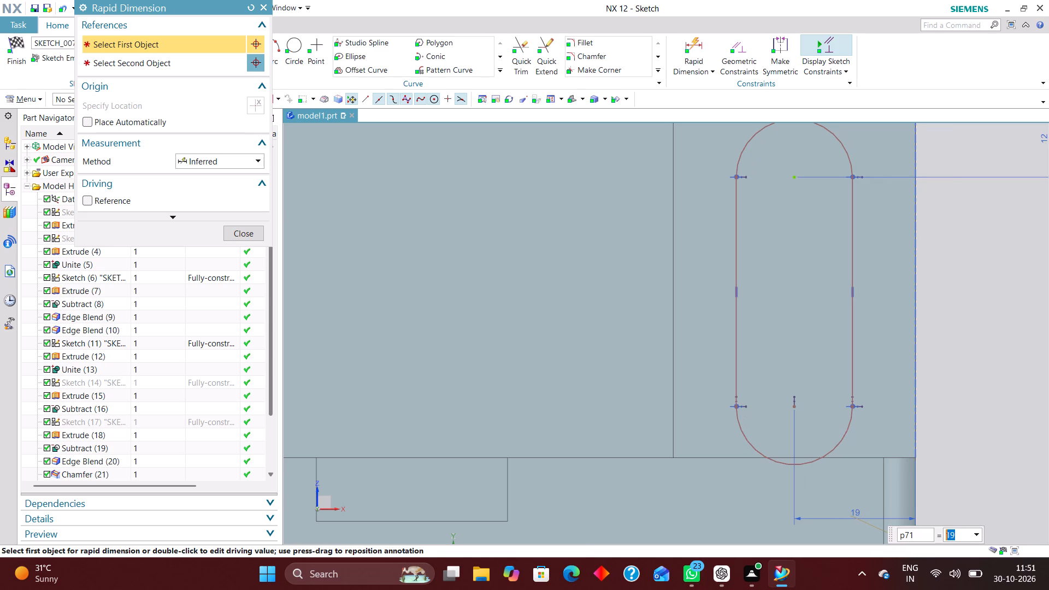
Dimension the width between the slot's two vertical lines as 12 mm.
{"action": "scroll", "coordinate": [830, 358], "scroll_direction": "down", "scroll_amount": 2}
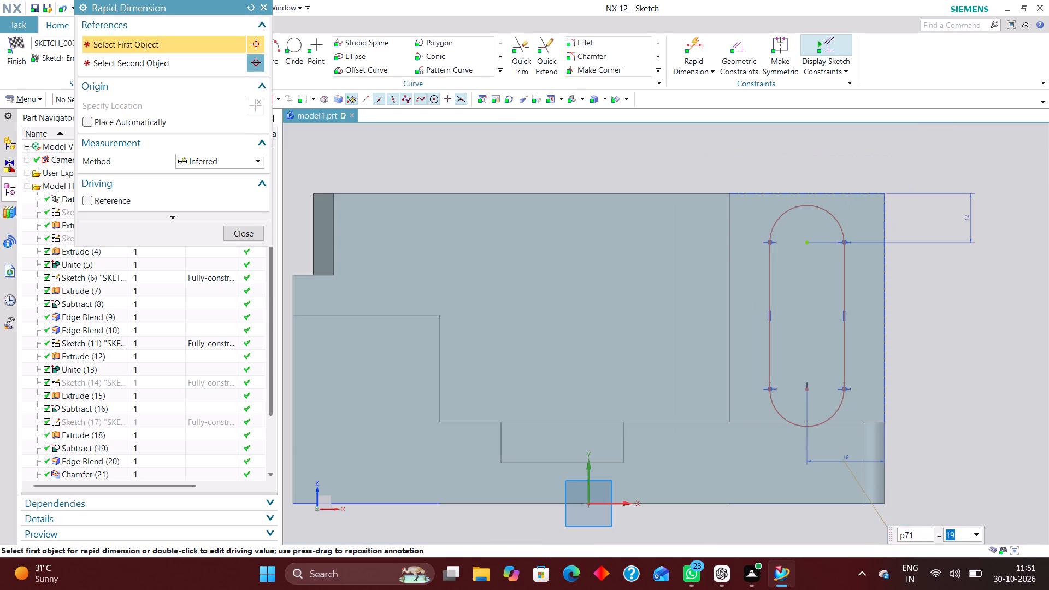
{"action": "left_click", "coordinate": [846, 315]}
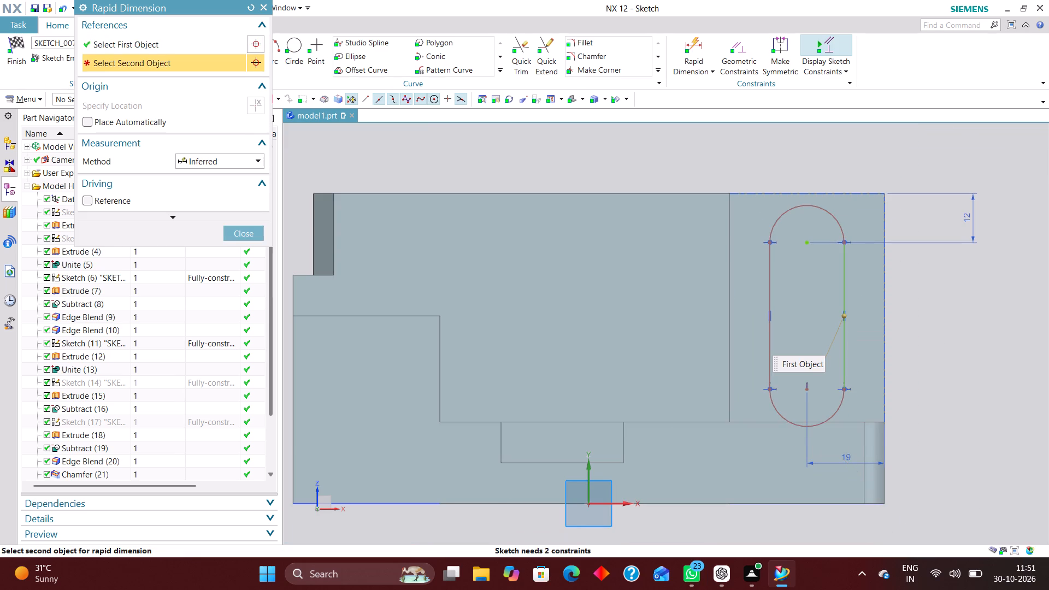
{"action": "left_click", "coordinate": [770, 315]}
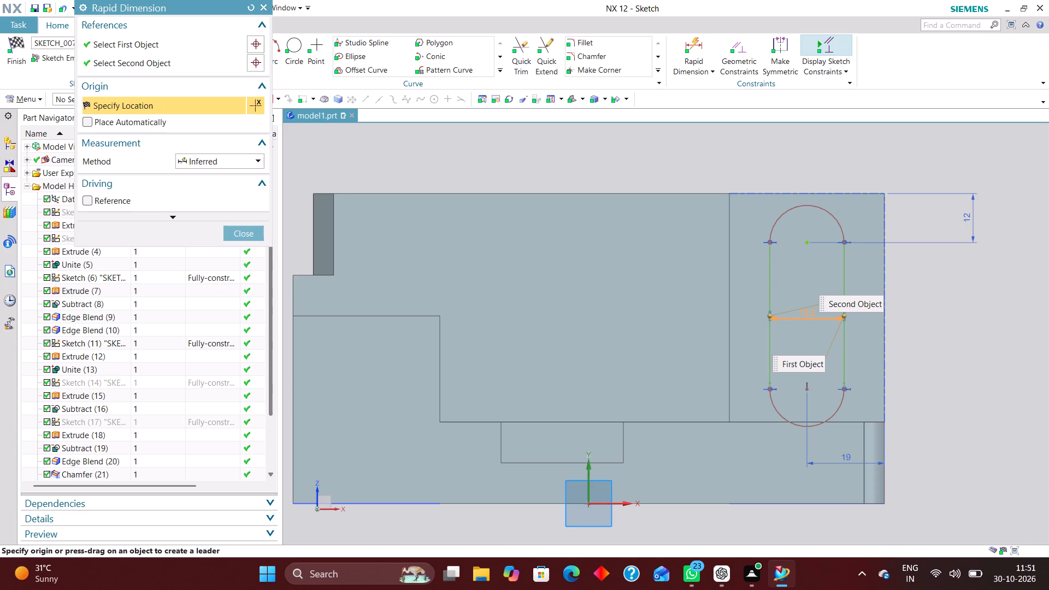
{"action": "left_click", "coordinate": [812, 312]}
{"action": "type", "text": "12"}
{"action": "key", "text": "Return"}
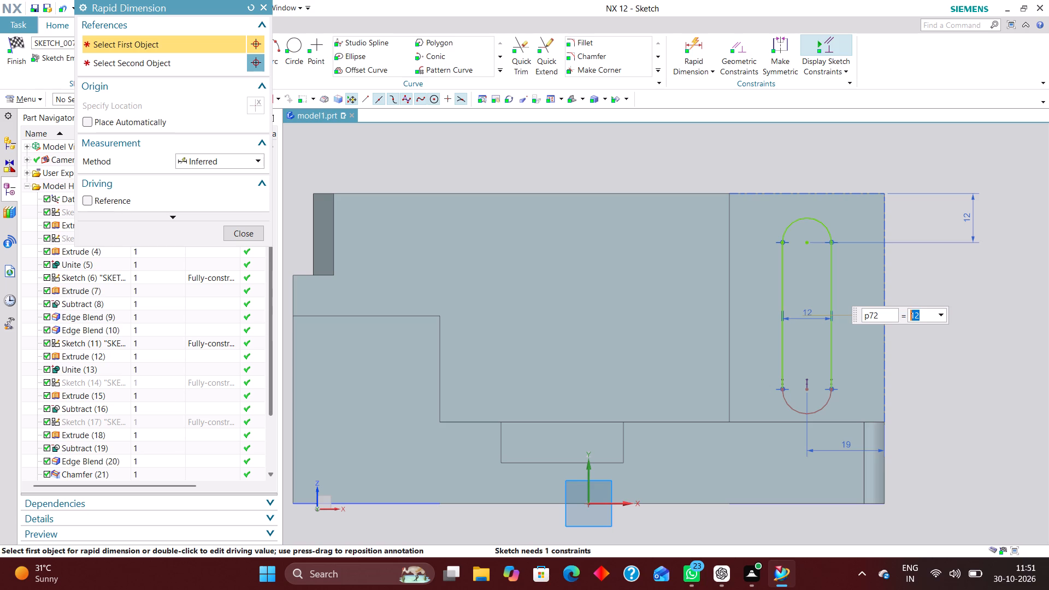
Set the vertical distance between the slot's arc centres to 30 mm and finish the sketch.
{"action": "left_click", "coordinate": [810, 241]}
{"action": "left_click", "coordinate": [805, 387]}
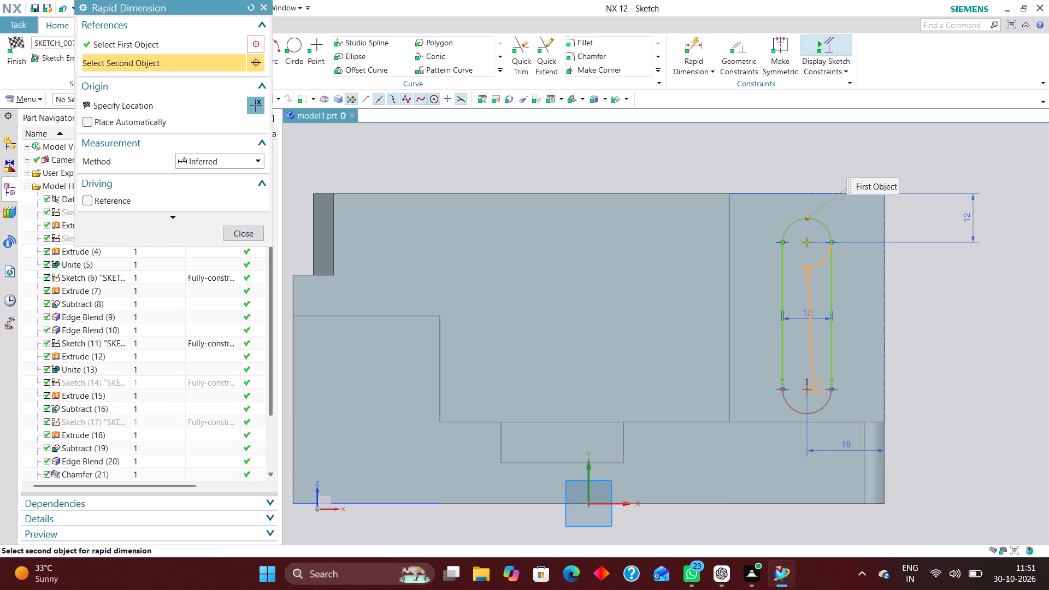
{"action": "left_click", "coordinate": [687, 299]}
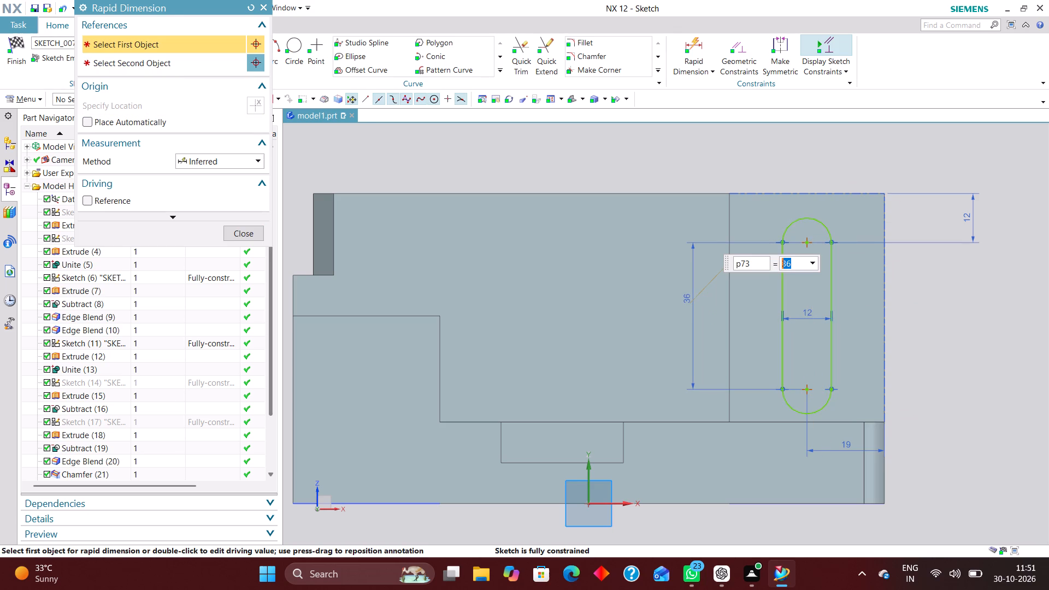
{"action": "type", "text": "30"}
{"action": "key", "text": "Return"}
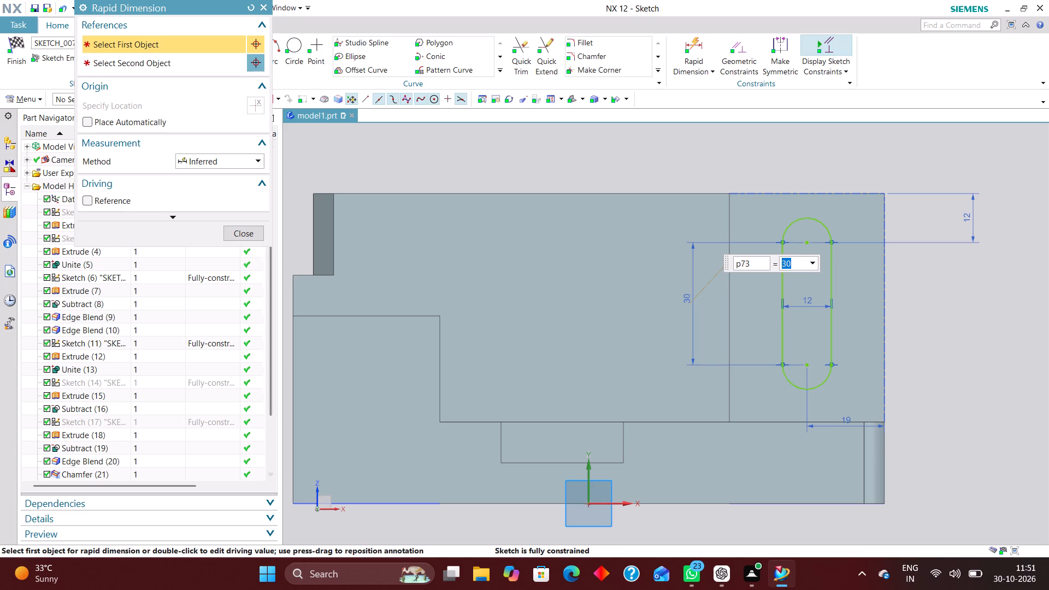
{"action": "left_click", "coordinate": [242, 238]}
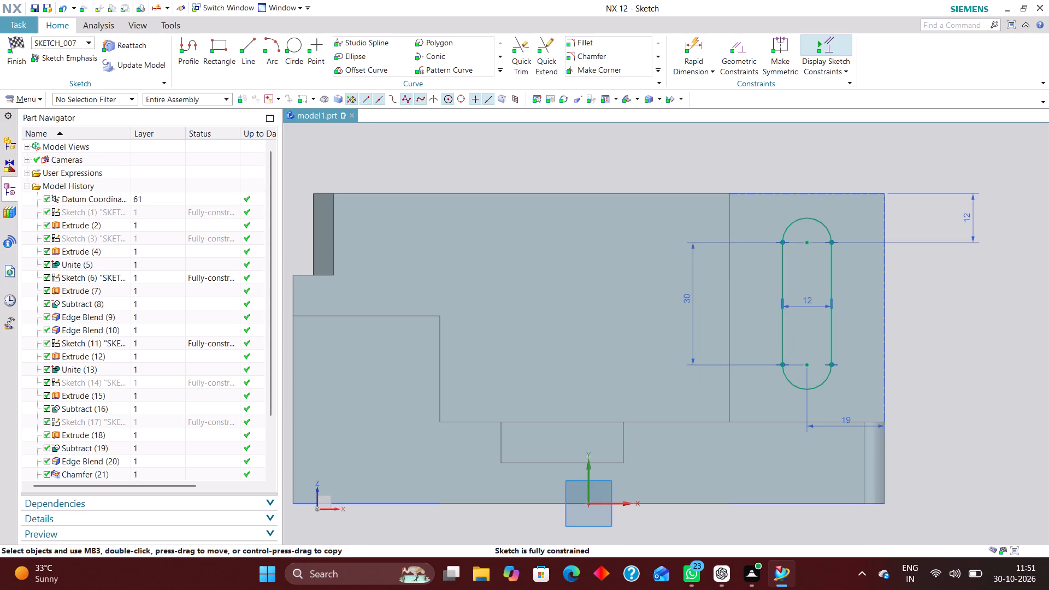
{"action": "left_click", "coordinate": [14, 40]}
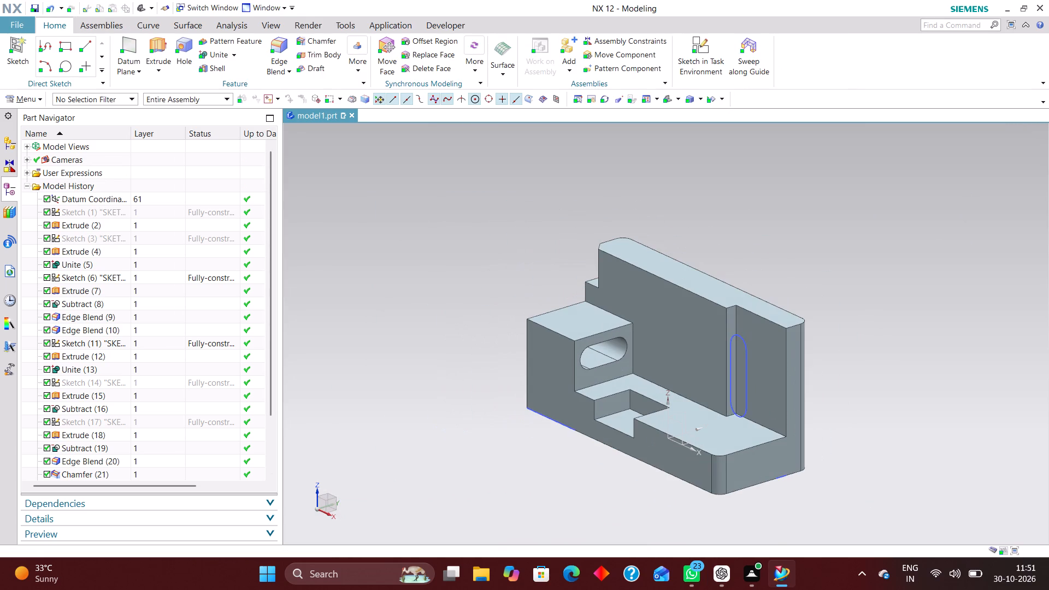
Extrude the slot profile in the reversed direction through the upright wall as a separate body, from about -2 mm to 76.5 mm.
{"action": "scroll", "coordinate": [767, 366], "scroll_direction": "up", "scroll_amount": 2}
{"action": "left_click", "coordinate": [152, 42]}
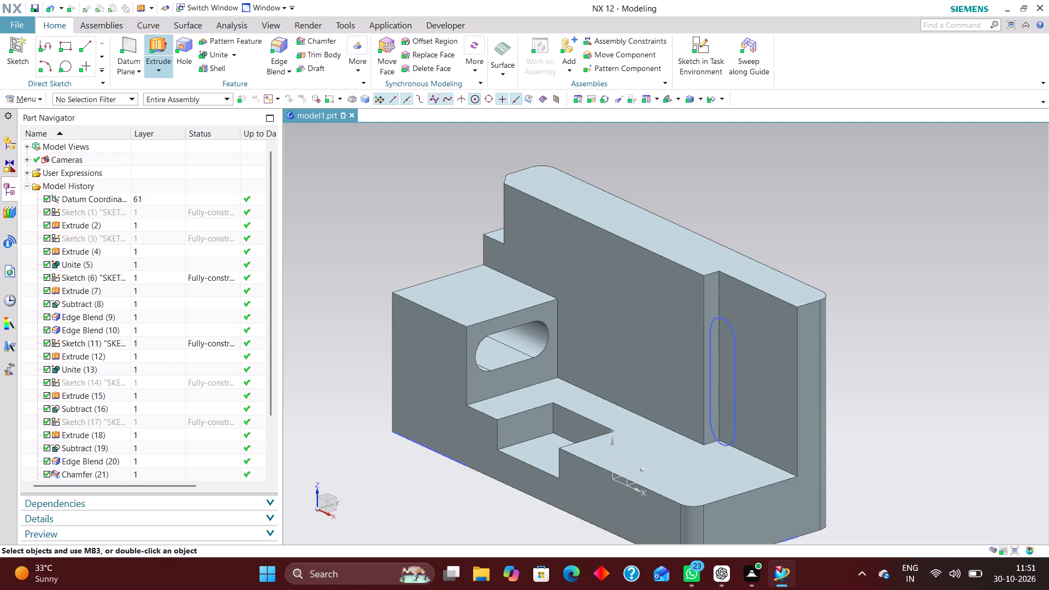
{"action": "left_click", "coordinate": [735, 342]}
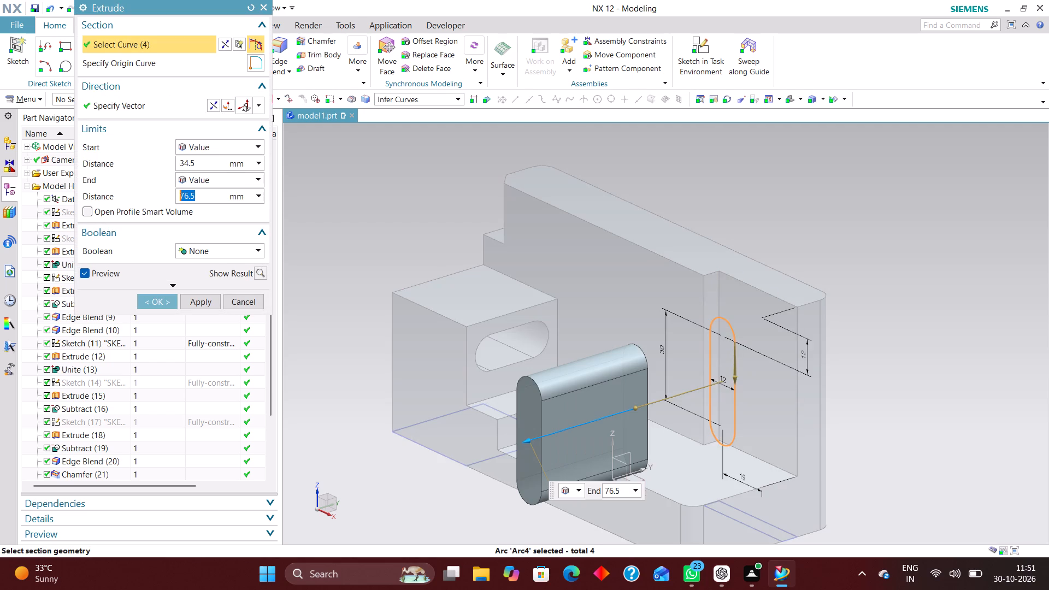
{"action": "left_click", "coordinate": [214, 104]}
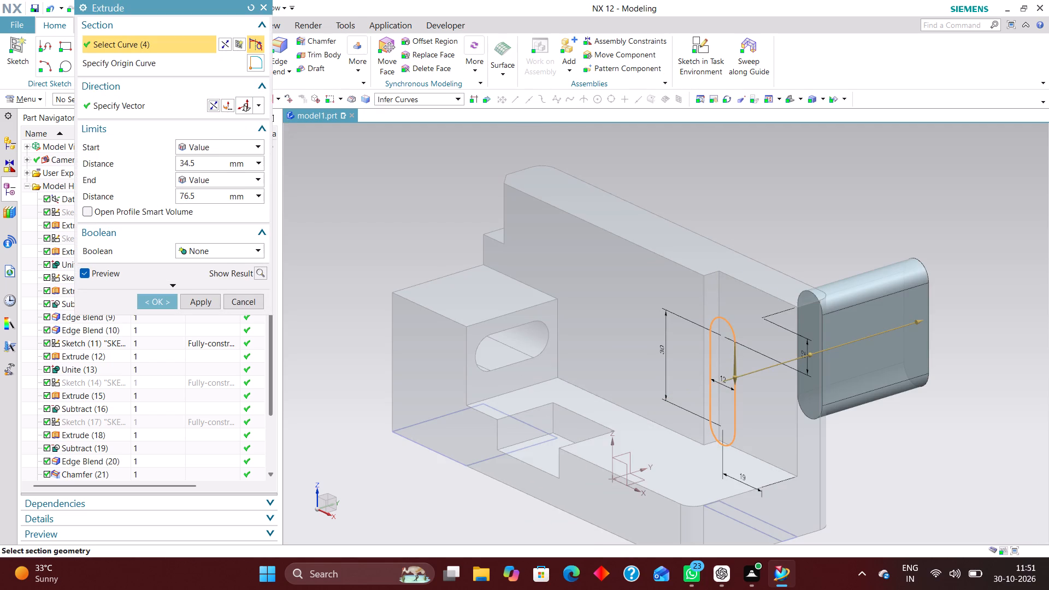
{"action": "scroll", "coordinate": [946, 423], "scroll_direction": "up", "scroll_amount": 1}
{"action": "middle_click_drag", "start_coordinate": [940, 424], "coordinate": [899, 402]}
{"action": "right_click_drag", "start_coordinate": [944, 379], "coordinate": [673, 366]}
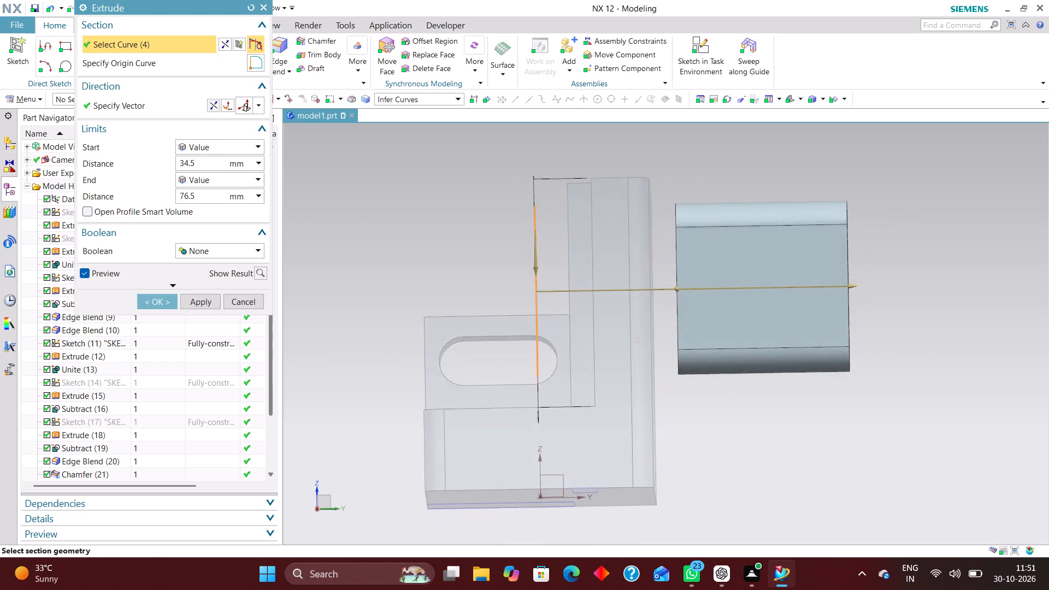
{"action": "left_click_drag", "start_coordinate": [681, 297], "coordinate": [534, 285]}
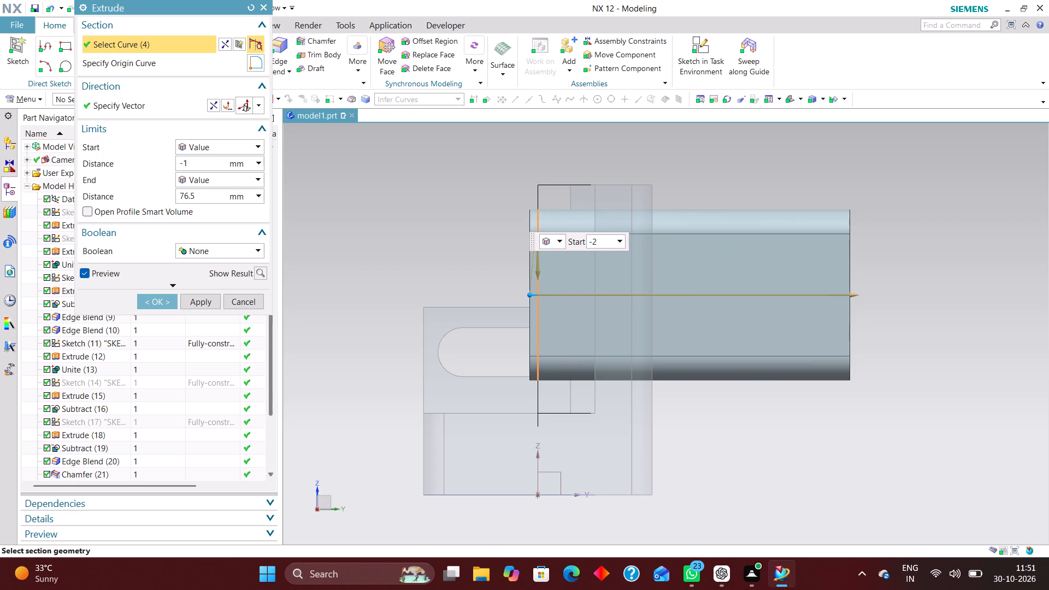
{"action": "left_click", "coordinate": [148, 306]}
Subtract the extruded slot body from the bracket to cut the upright slot through the wall's end section.
{"action": "middle_click_drag", "start_coordinate": [704, 466], "coordinate": [740, 474]}
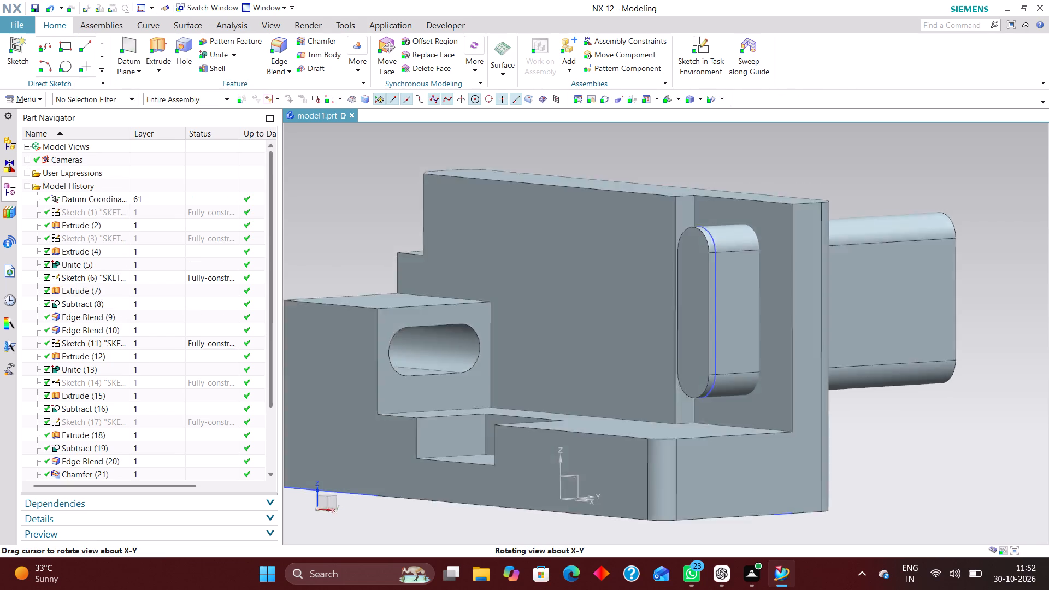
{"action": "middle_click_drag", "start_coordinate": [740, 474], "coordinate": [745, 489]}
{"action": "left_click", "coordinate": [234, 55]}
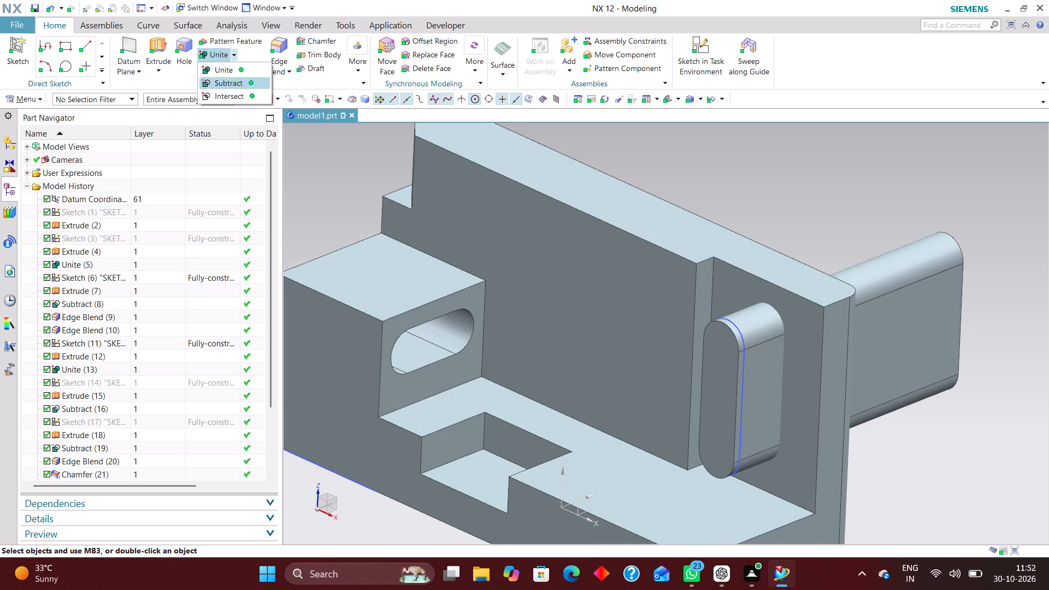
{"action": "left_click", "coordinate": [232, 82]}
{"action": "left_click", "coordinate": [611, 236]}
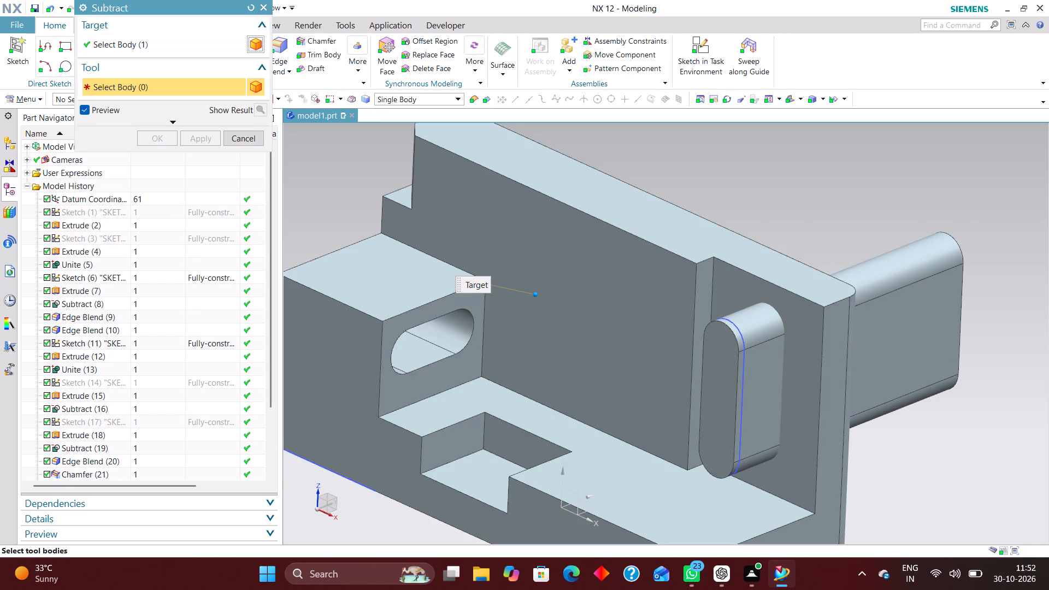
{"action": "left_click", "coordinate": [729, 359]}
{"action": "left_click", "coordinate": [153, 139]}
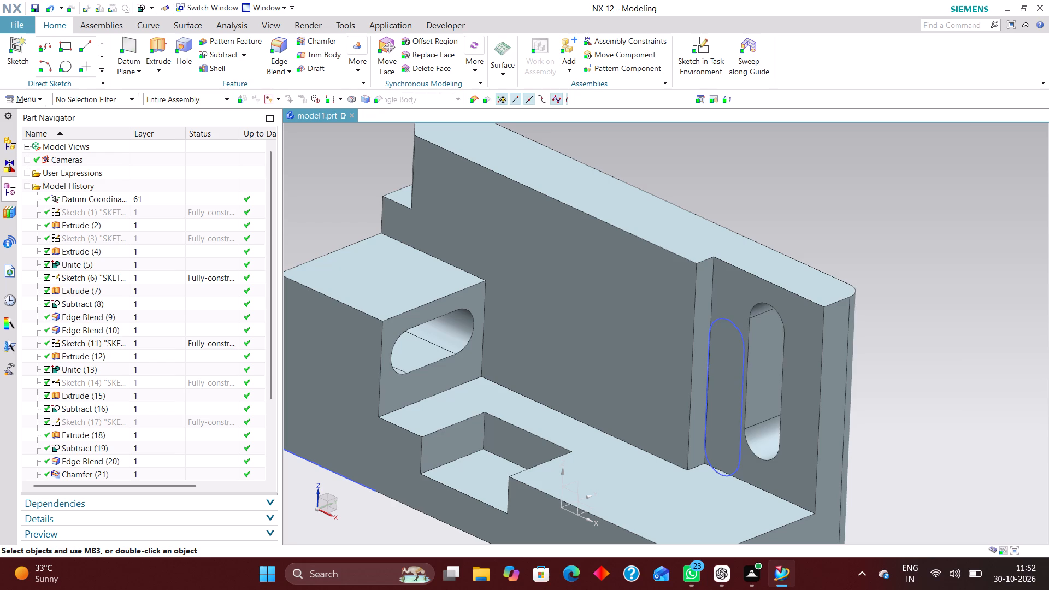
Hide the upright slot's sketch.
{"action": "right_click_drag", "start_coordinate": [742, 365], "coordinate": [734, 444]}
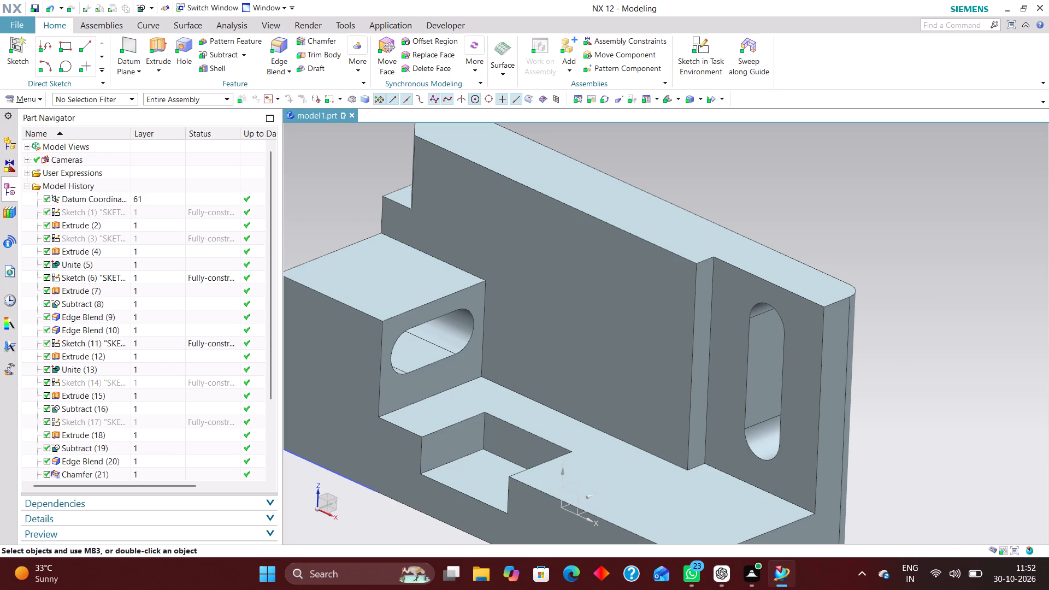
Reopen the upright slot's sketch from the model history for editing.
{"action": "left_click", "coordinate": [667, 97]}
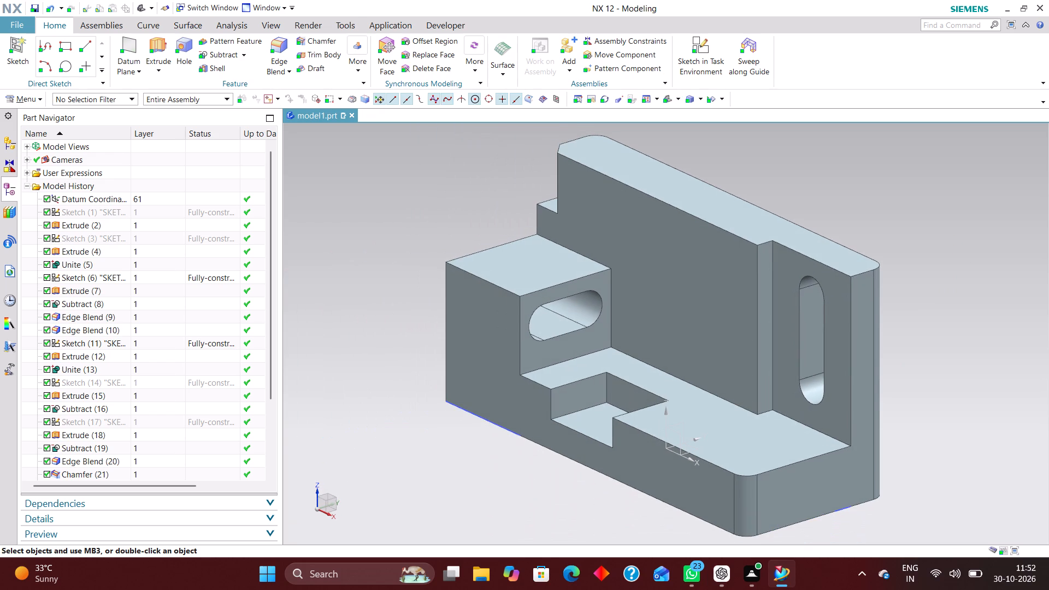
{"action": "key", "text": "End"}
{"action": "key", "text": "End"}
{"action": "key", "text": "End"}
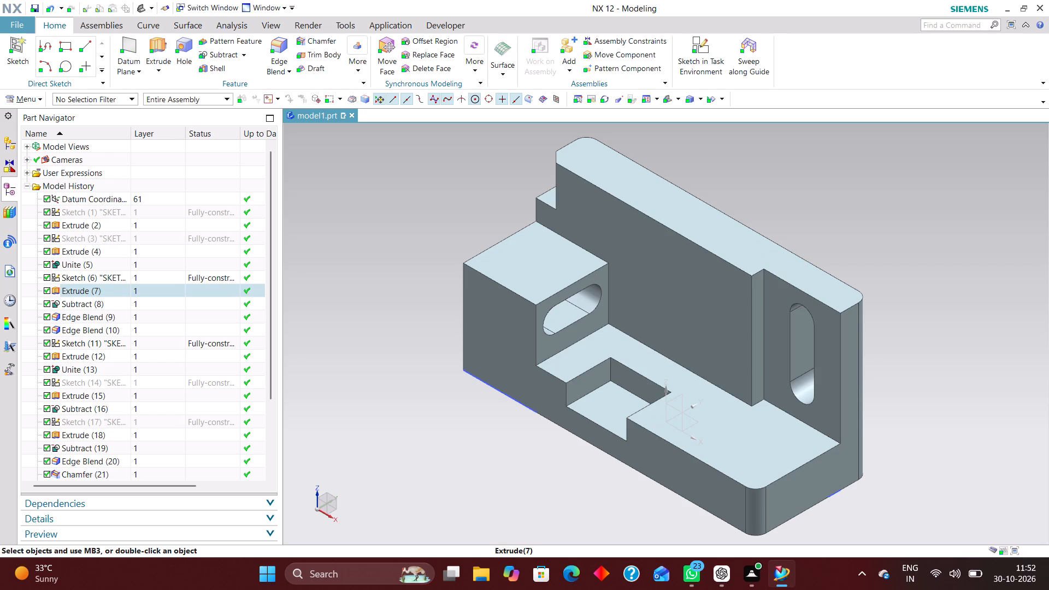
{"action": "scroll", "coordinate": [167, 404], "scroll_direction": "down", "scroll_amount": 5}
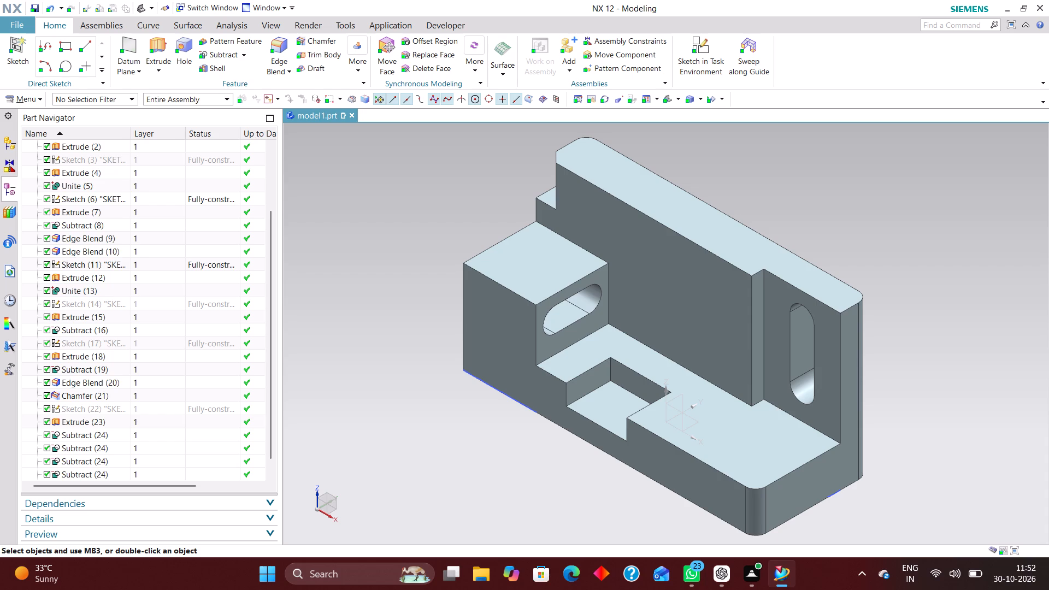
{"action": "left_click", "coordinate": [164, 435]}
{"action": "right_click", "coordinate": [161, 435]}
{"action": "left_click", "coordinate": [220, 138]}
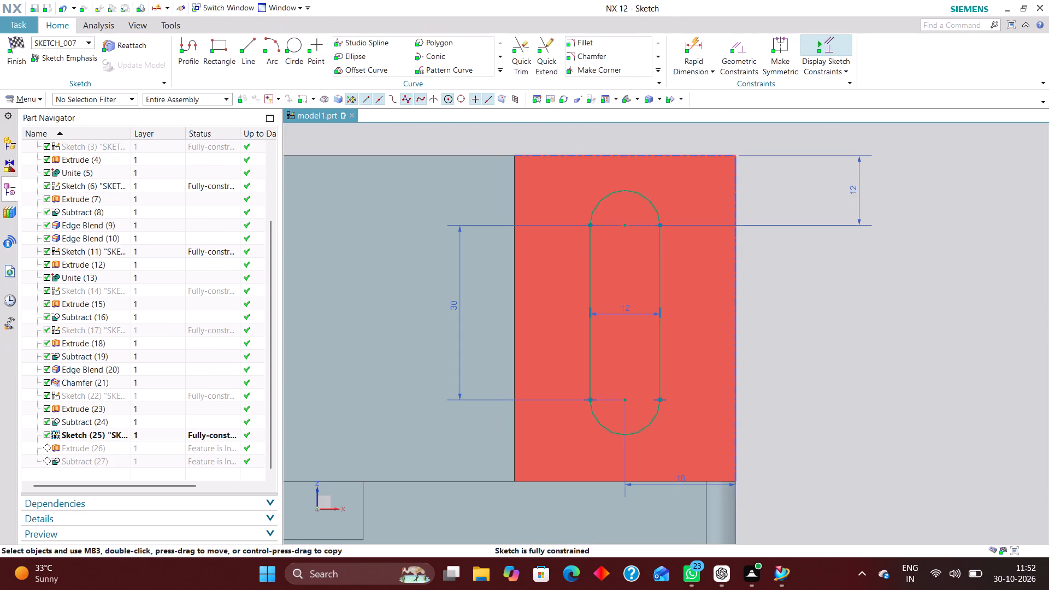
Set the upright slot's width to 15 mm in its sketch and finish the sketch.
{"action": "scroll", "coordinate": [704, 261], "scroll_direction": "down", "scroll_amount": 2}
{"action": "left_click", "coordinate": [653, 296]}
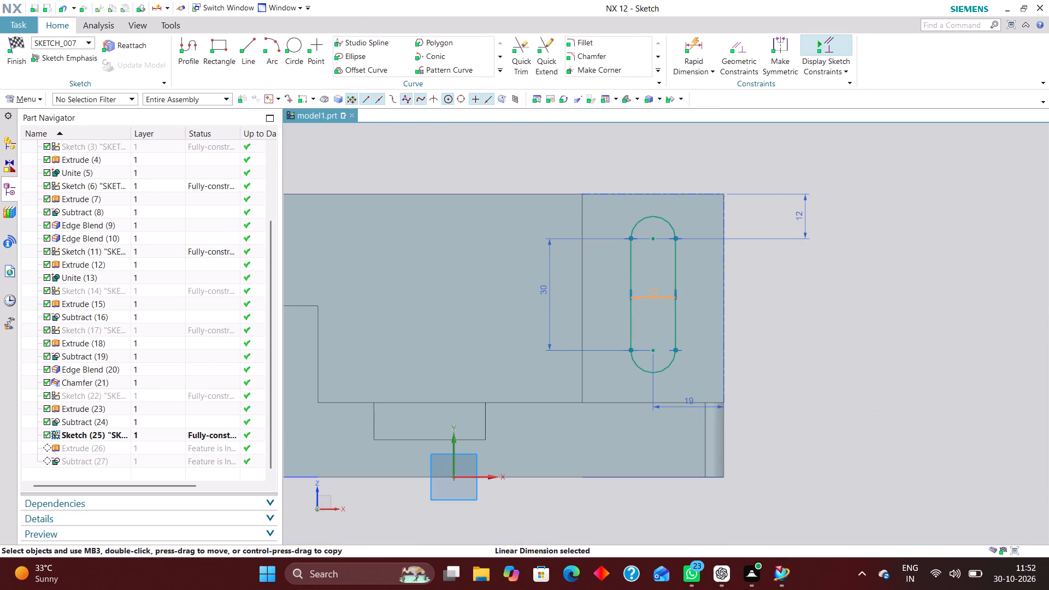
{"action": "left_click", "coordinate": [817, 310]}
{"action": "double_click", "coordinate": [655, 293]}
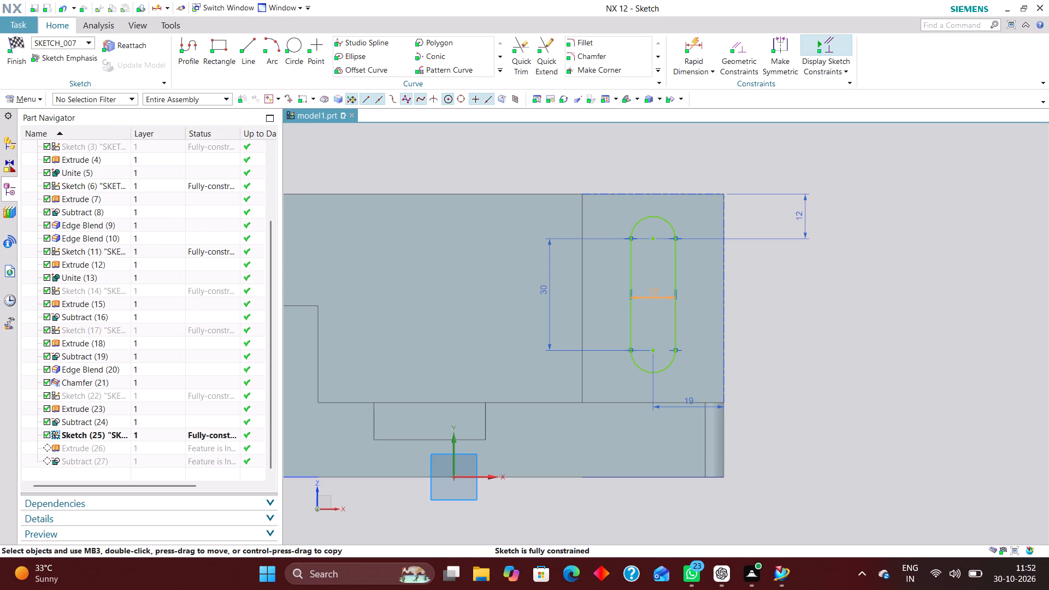
{"action": "type", "text": "14"}
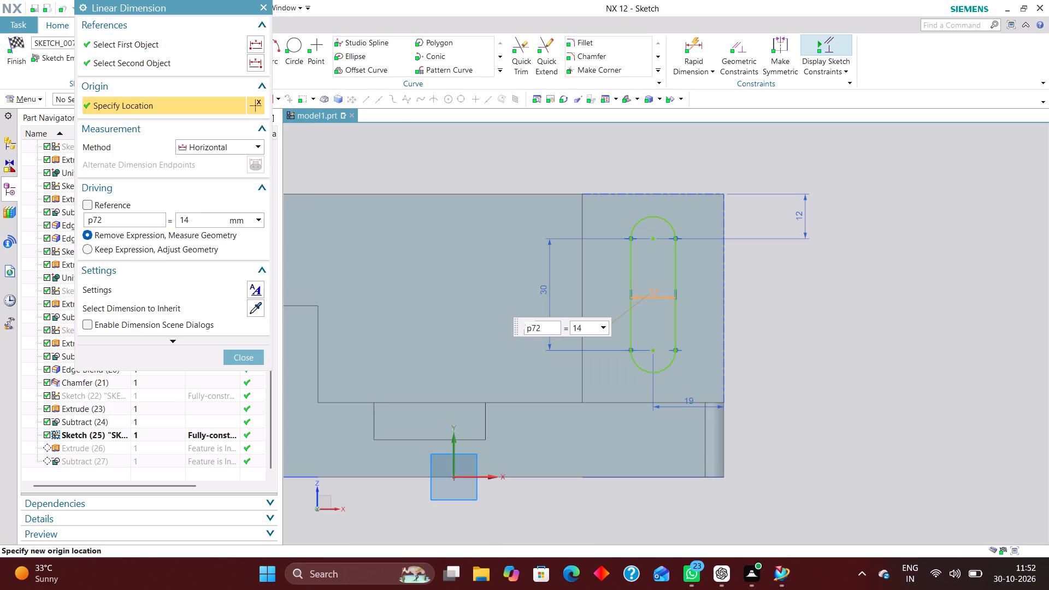
{"action": "key", "text": "Return"}
{"action": "type", "text": "15"}
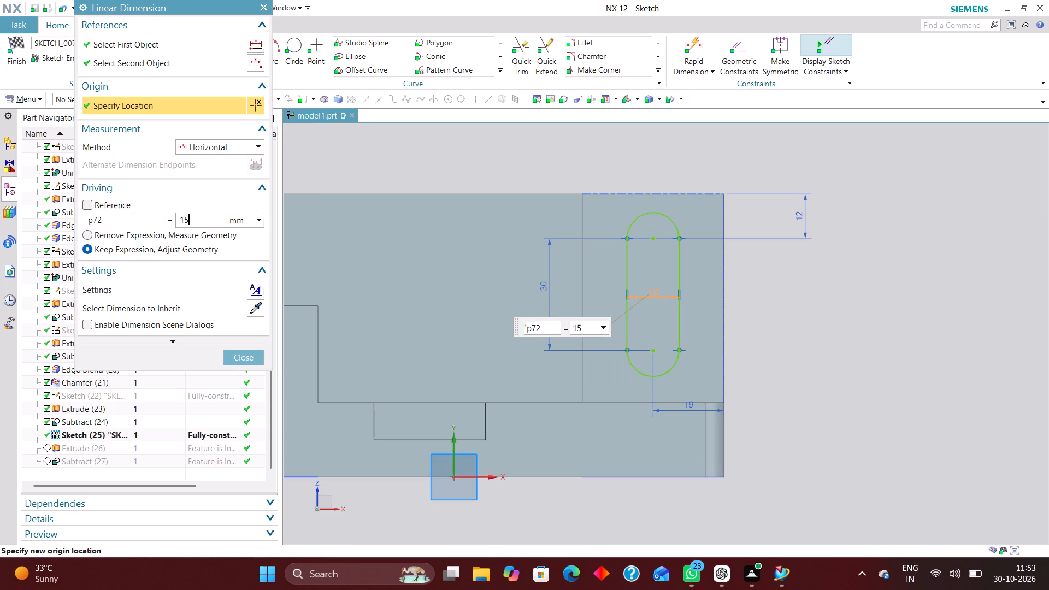
{"action": "key", "text": "Return"}
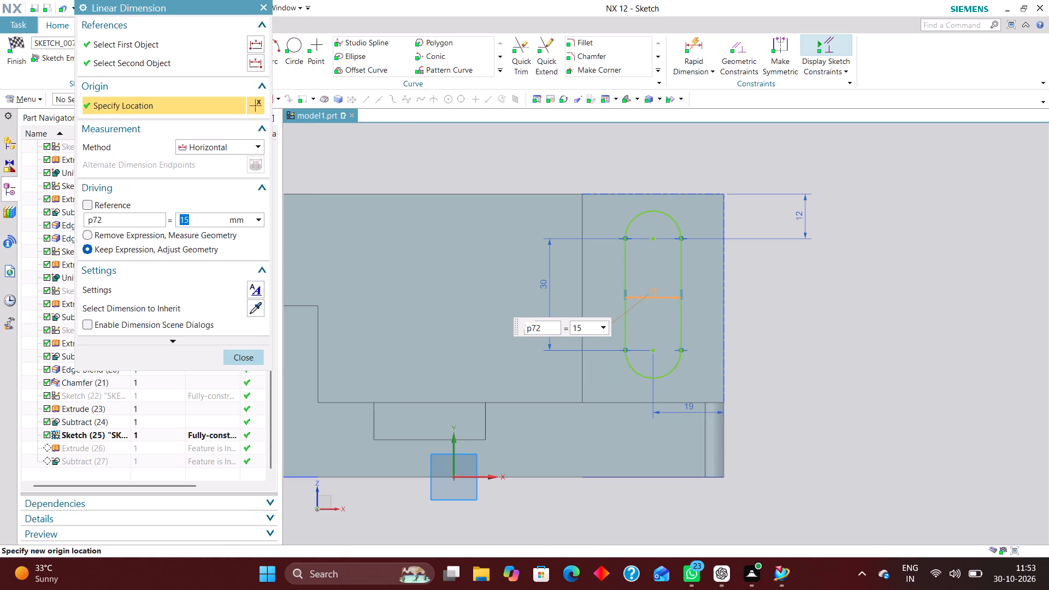
{"action": "left_click", "coordinate": [243, 361]}
{"action": "left_click", "coordinate": [17, 49]}
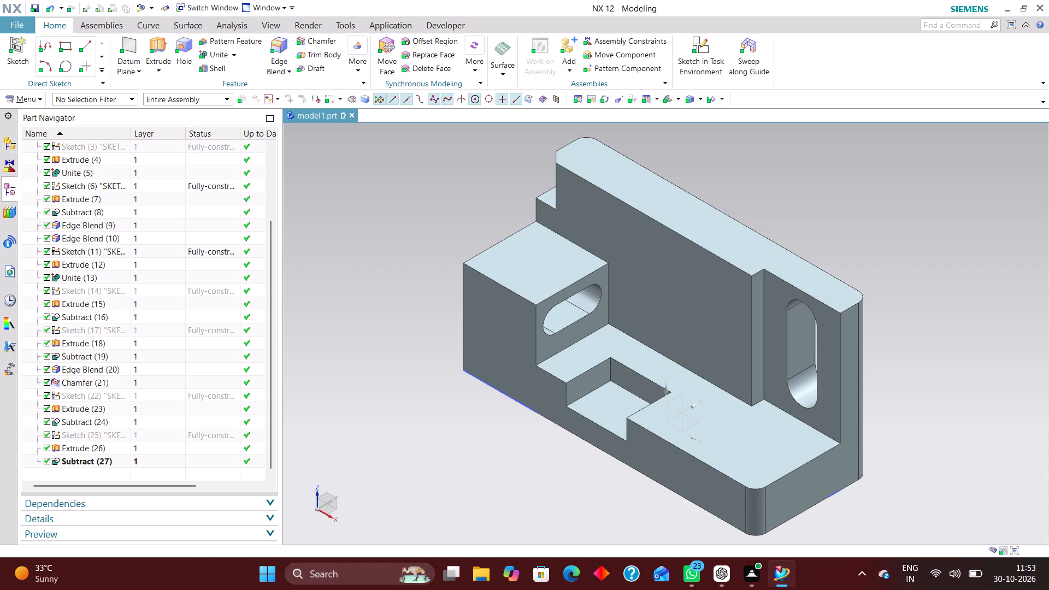
Measure the distance from the bracket's bottom face to the top face of the upright wall.
{"action": "scroll", "coordinate": [802, 370], "scroll_direction": "down", "scroll_amount": 2}
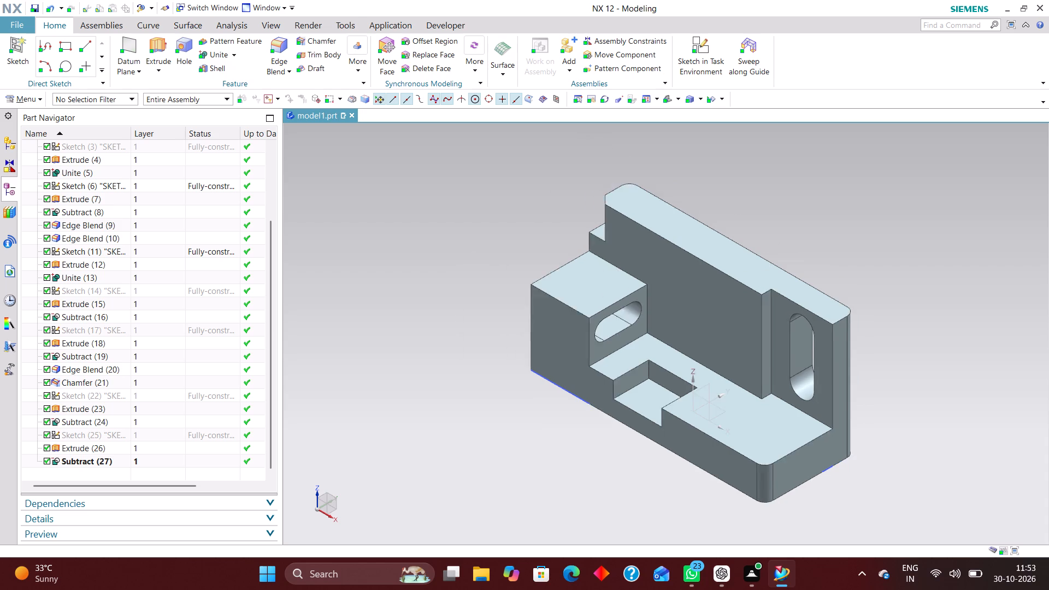
{"action": "scroll", "coordinate": [850, 379], "scroll_direction": "up", "scroll_amount": 3}
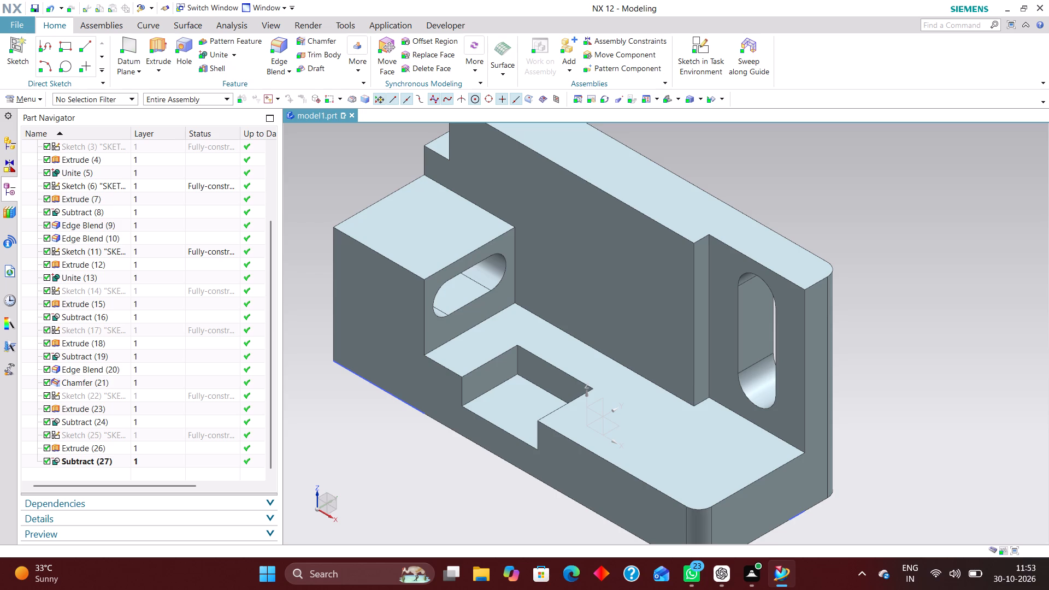
{"action": "scroll", "coordinate": [920, 363], "scroll_direction": "down", "scroll_amount": 3}
{"action": "scroll", "coordinate": [914, 405], "scroll_direction": "up", "scroll_amount": 3}
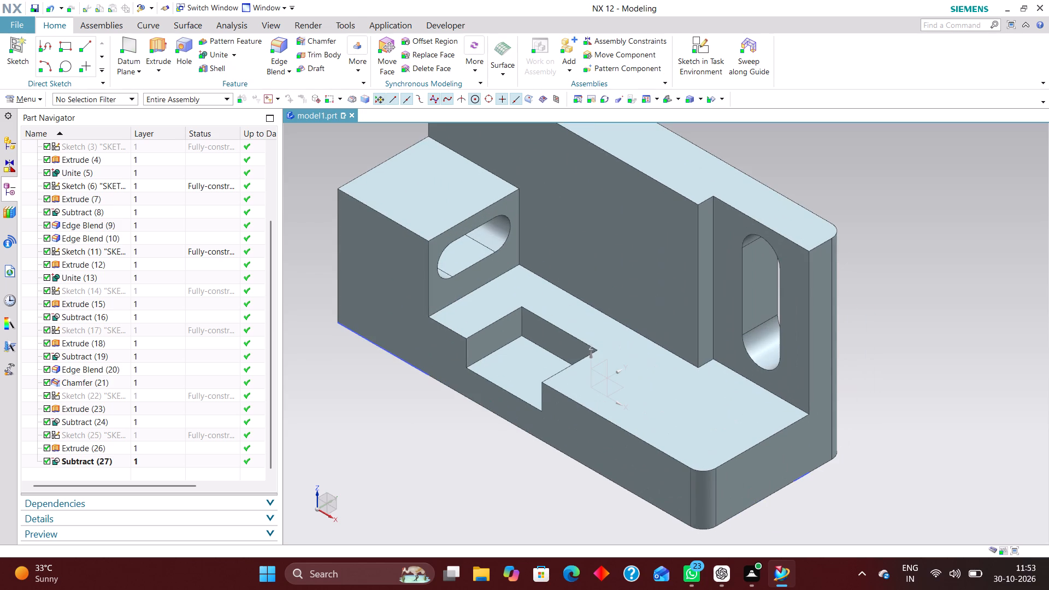
{"action": "left_click", "coordinate": [237, 27]}
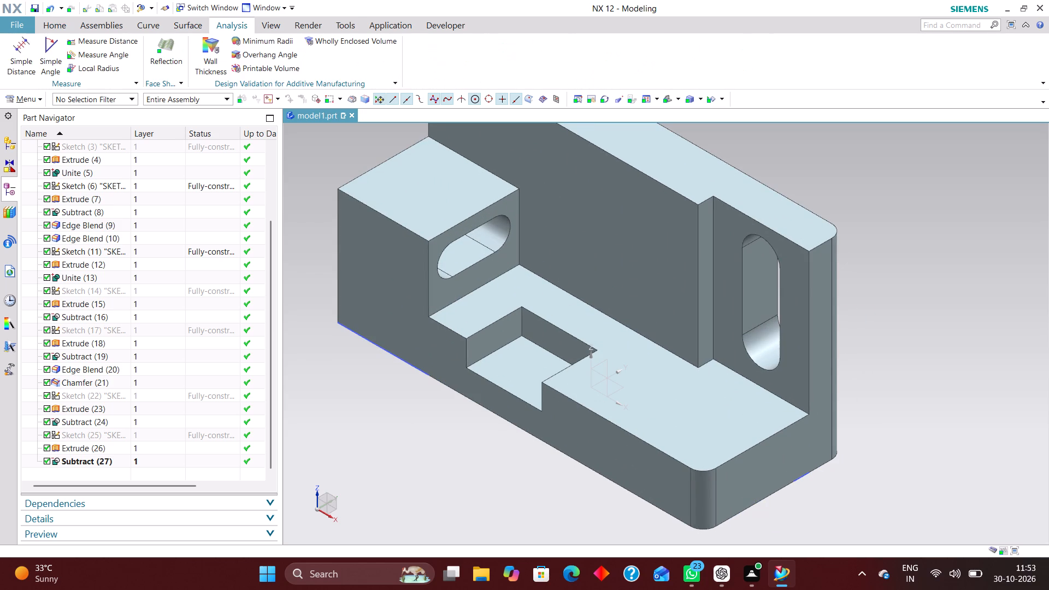
{"action": "left_click", "coordinate": [16, 46]}
{"action": "middle_click_drag", "start_coordinate": [956, 394], "coordinate": [865, 357]}
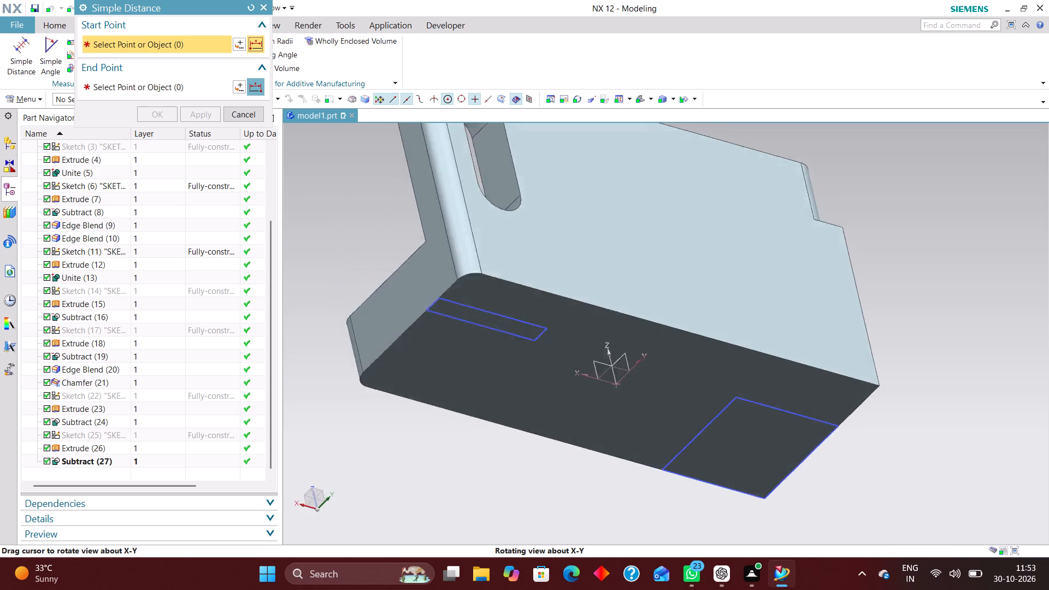
{"action": "middle_click_drag", "start_coordinate": [865, 357], "coordinate": [875, 362]}
{"action": "left_click", "coordinate": [602, 337]}
{"action": "scroll", "coordinate": [850, 495], "scroll_direction": "down", "scroll_amount": 4}
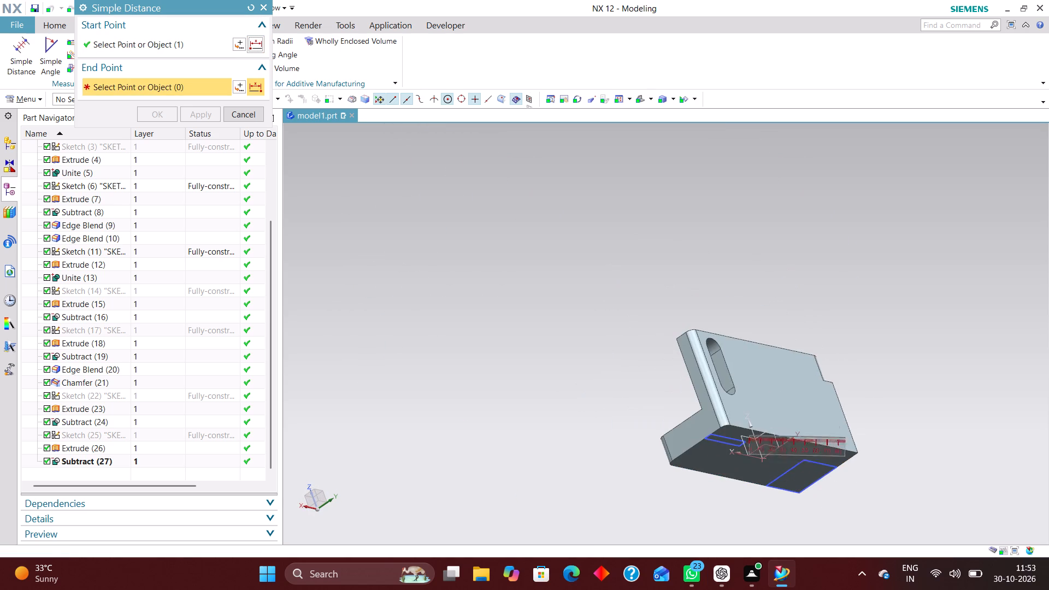
{"action": "middle_click_drag", "start_coordinate": [848, 421], "coordinate": [921, 520]}
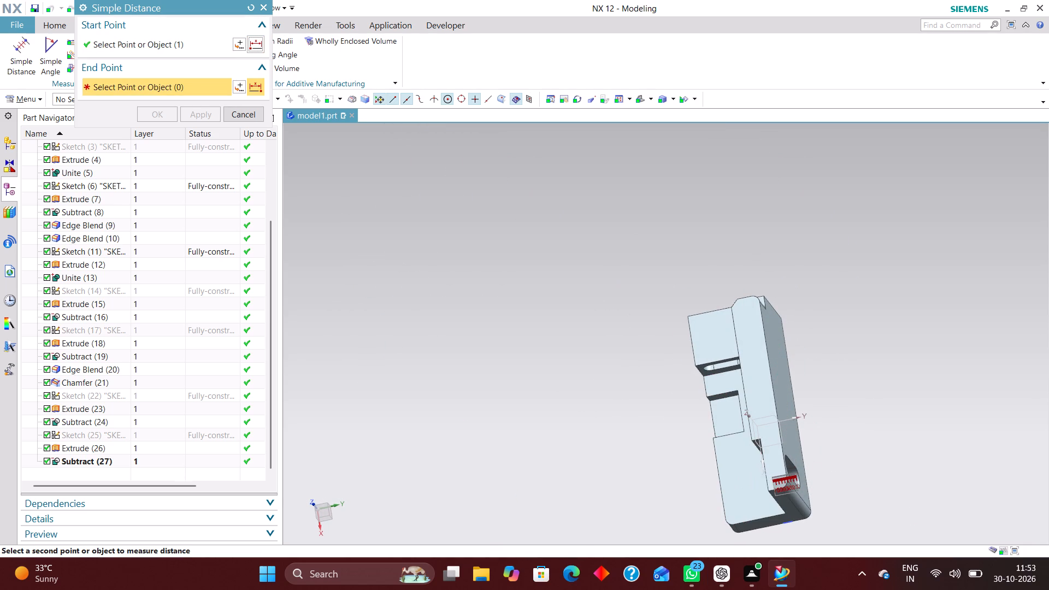
{"action": "left_click", "coordinate": [776, 471]}
{"action": "middle_click_drag", "start_coordinate": [872, 471], "coordinate": [900, 404]}
{"action": "middle_click_drag", "start_coordinate": [901, 405], "coordinate": [909, 408]}
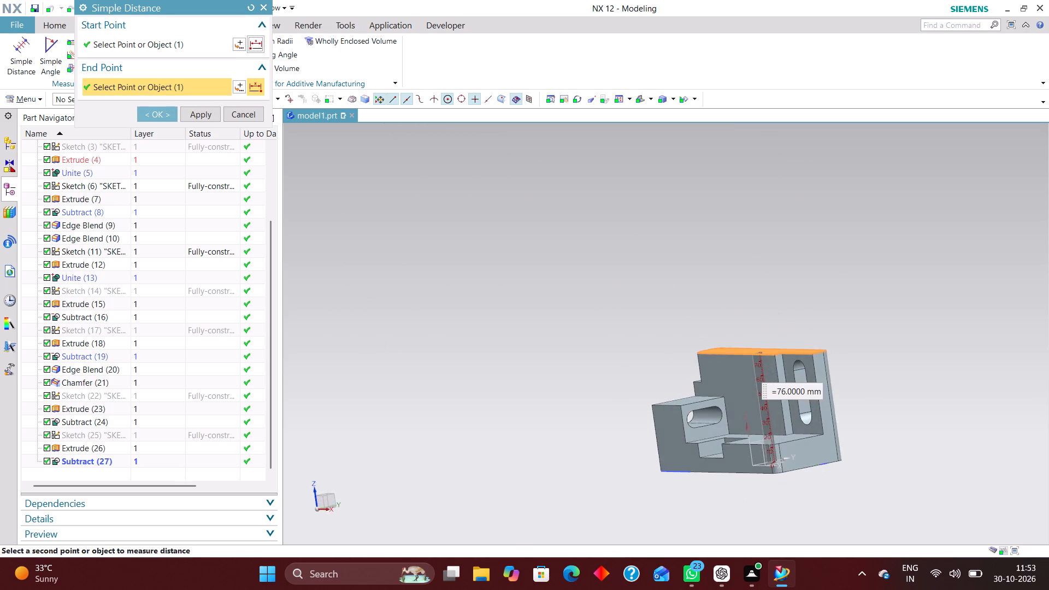
{"action": "middle_click_drag", "start_coordinate": [909, 408], "coordinate": [923, 408]}
{"action": "left_click", "coordinate": [241, 111]}
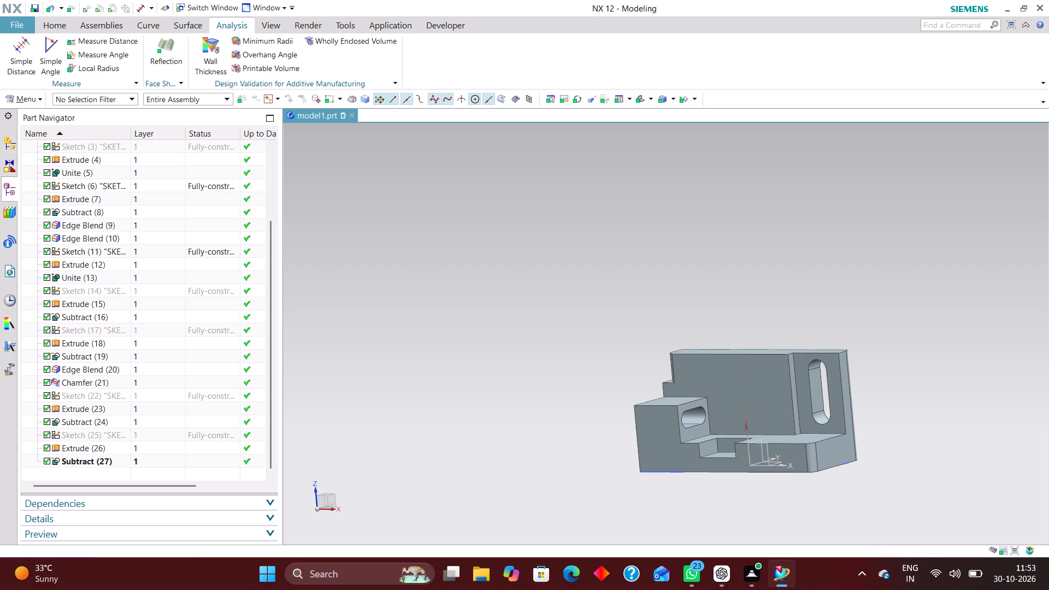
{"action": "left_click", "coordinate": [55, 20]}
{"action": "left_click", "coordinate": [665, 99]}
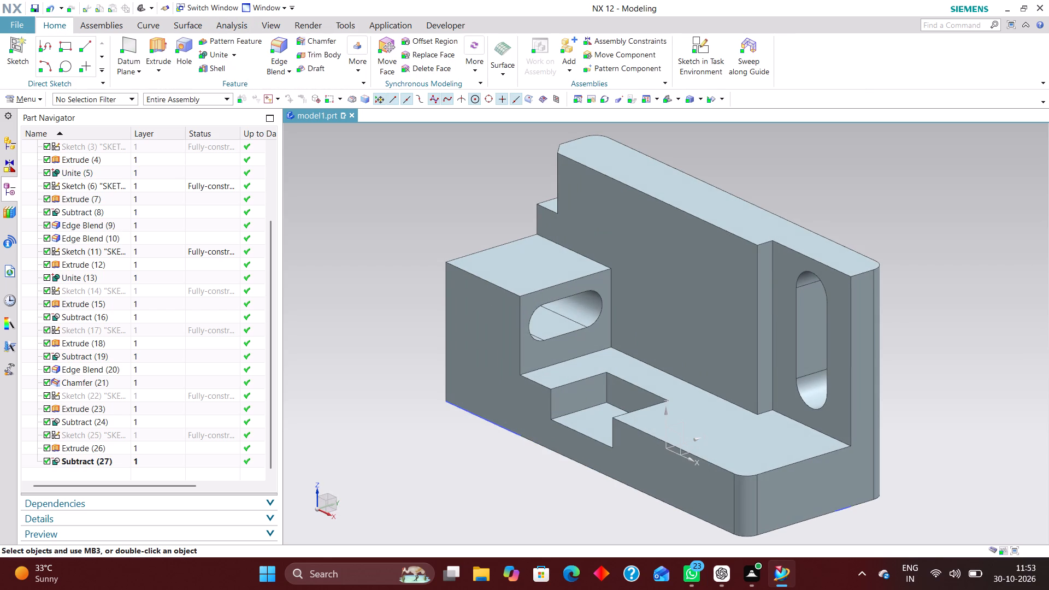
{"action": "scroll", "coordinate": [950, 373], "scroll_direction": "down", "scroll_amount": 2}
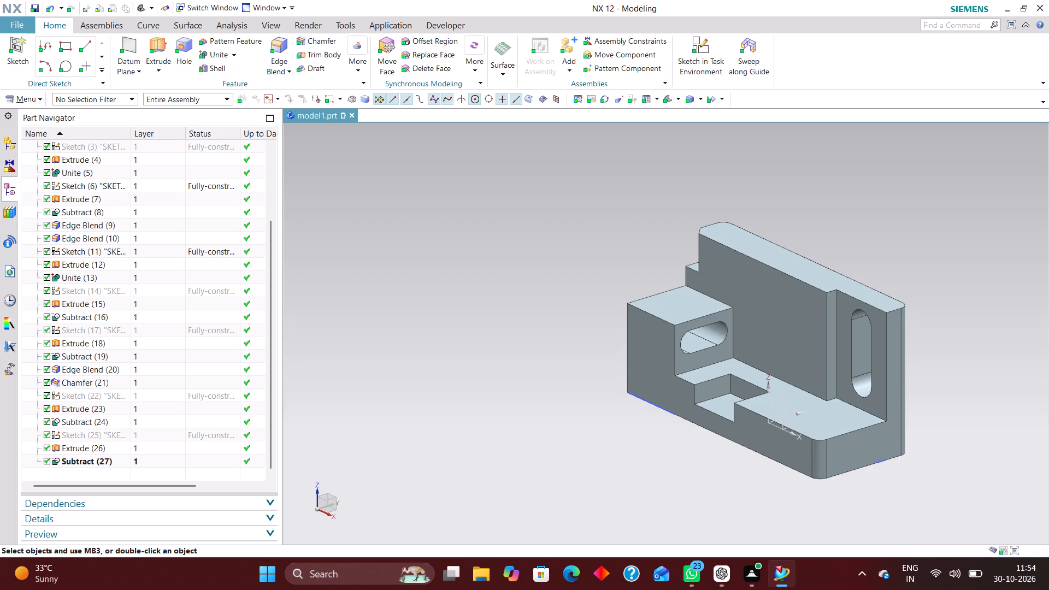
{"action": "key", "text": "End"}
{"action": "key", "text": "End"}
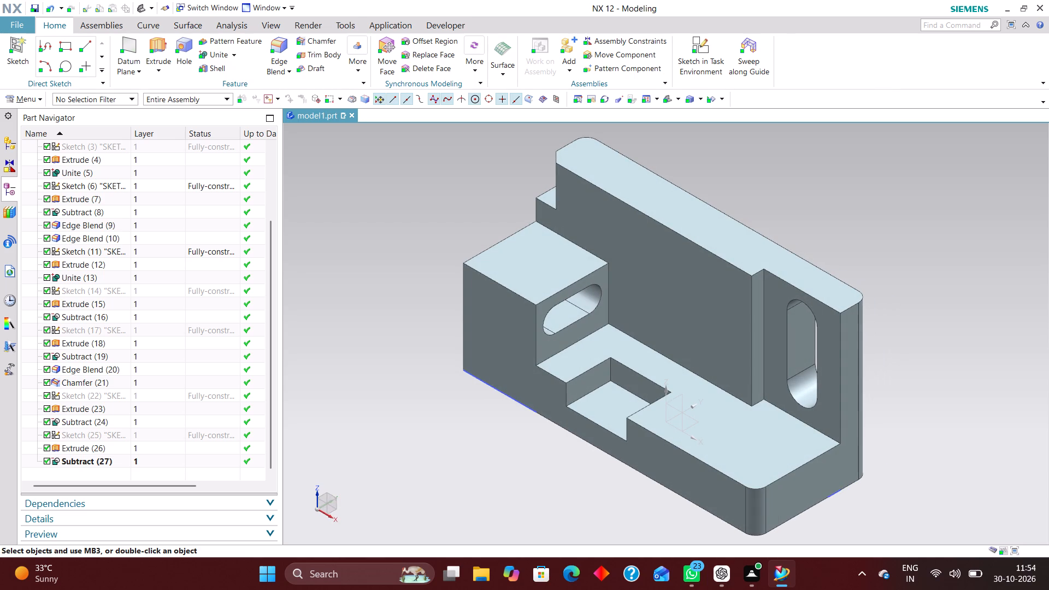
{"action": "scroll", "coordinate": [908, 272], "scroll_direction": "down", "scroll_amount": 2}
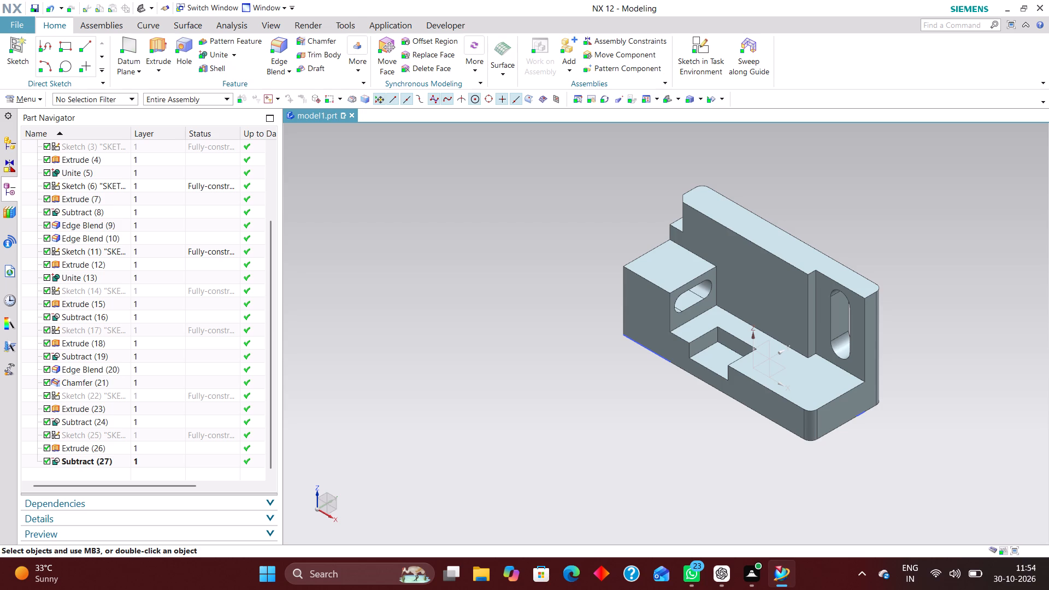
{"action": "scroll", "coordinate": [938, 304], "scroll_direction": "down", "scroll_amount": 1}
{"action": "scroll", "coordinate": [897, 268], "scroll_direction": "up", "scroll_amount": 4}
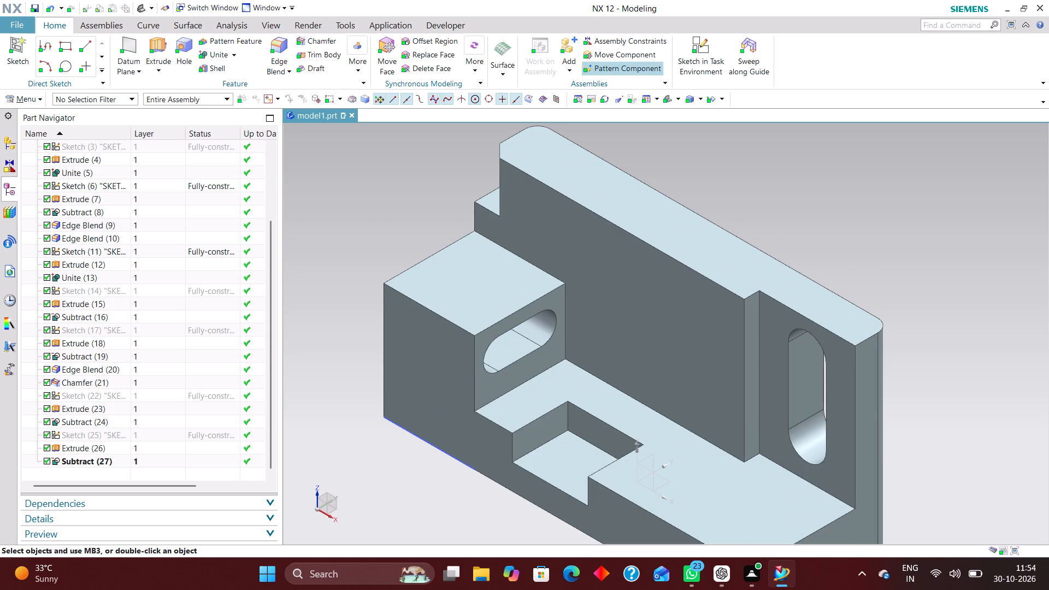
Start a simple general hole and place its sketch point on the front face of the wall's long section.
{"action": "left_click", "coordinate": [182, 43]}
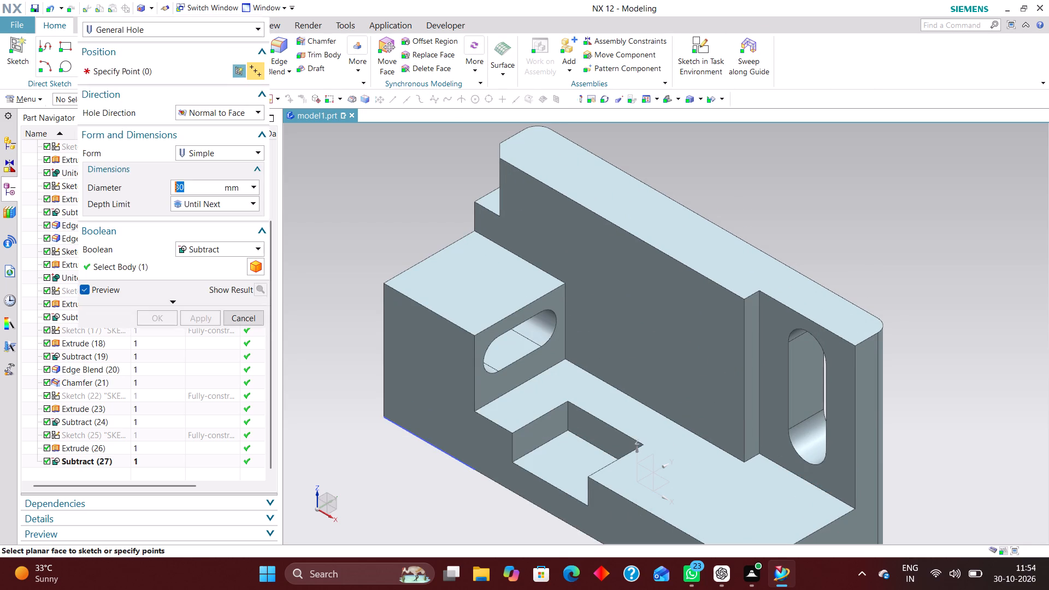
{"action": "left_click", "coordinate": [680, 296]}
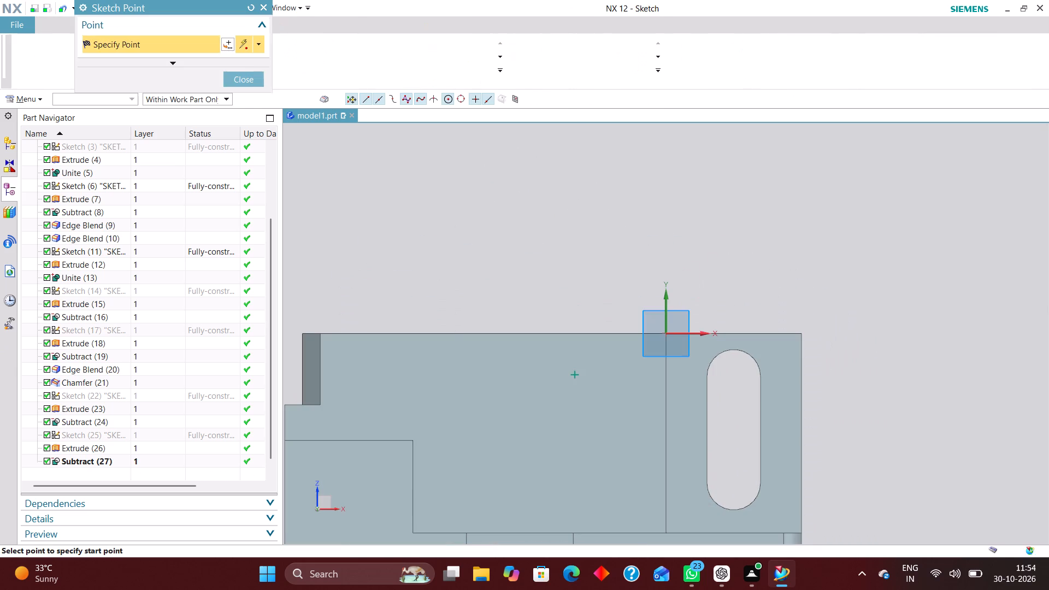
{"action": "scroll", "coordinate": [726, 229], "scroll_direction": "down", "scroll_amount": 2}
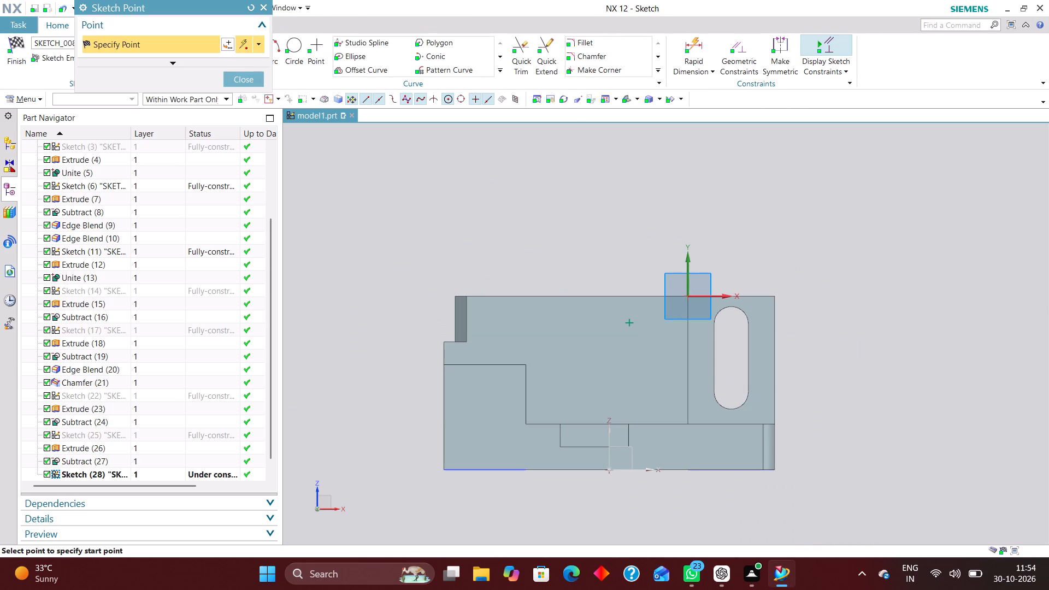
Dimension the hole's centre point 17 mm below the wall's top edge.
{"action": "left_click", "coordinate": [687, 40]}
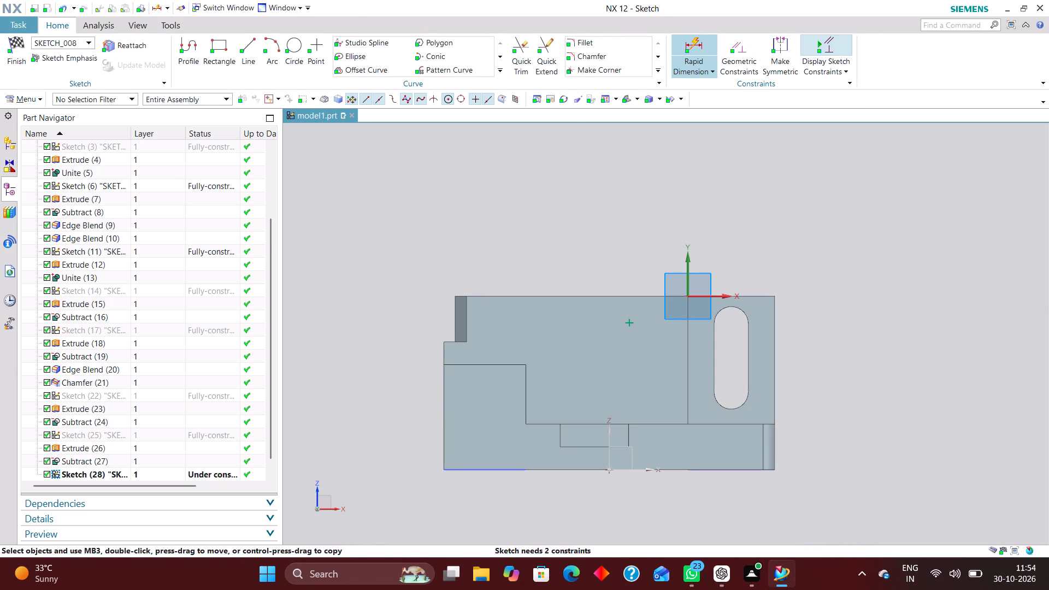
{"action": "left_click", "coordinate": [568, 299]}
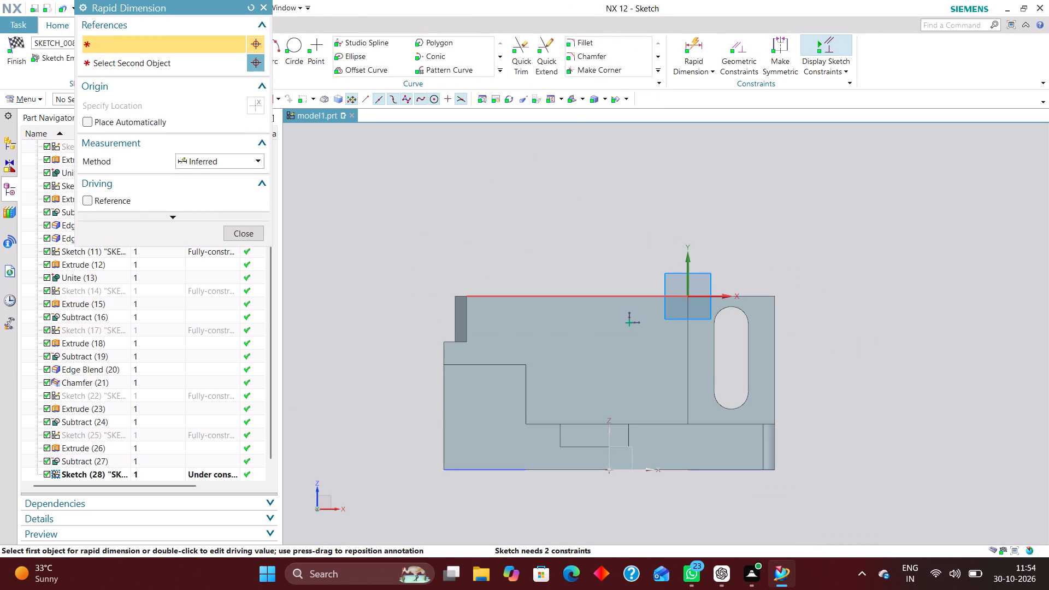
{"action": "left_click", "coordinate": [628, 322]}
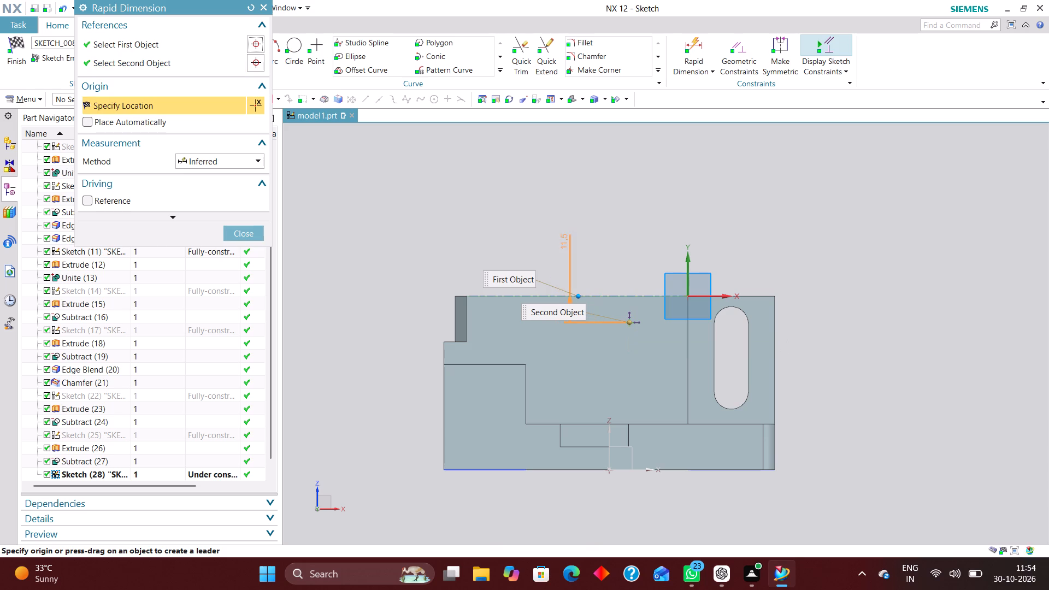
{"action": "left_click", "coordinate": [561, 230]}
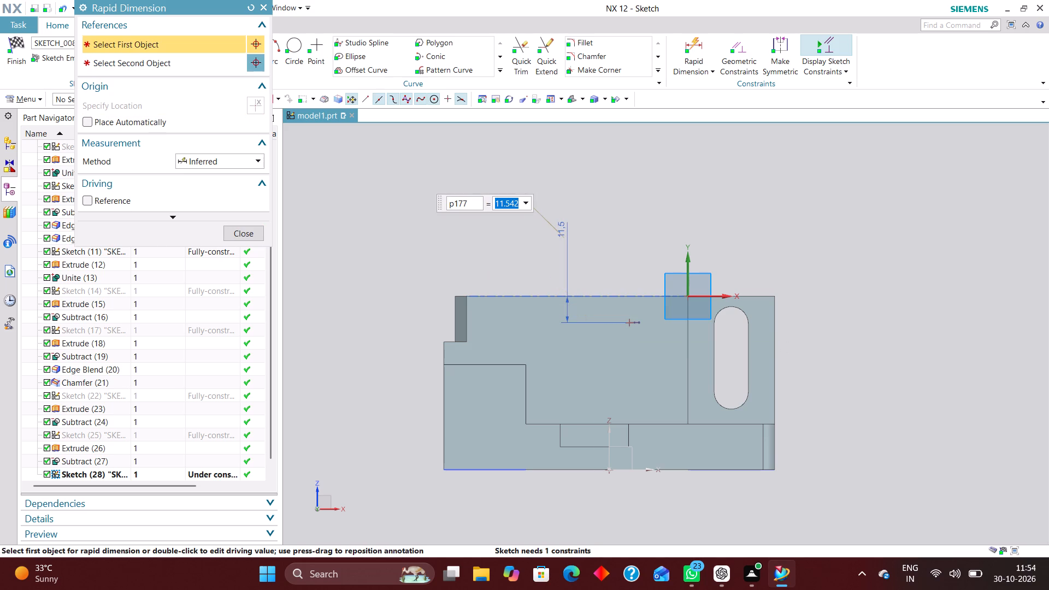
{"action": "key", "text": "1"}
{"action": "key", "text": "7"}
{"action": "key", "text": "Return"}
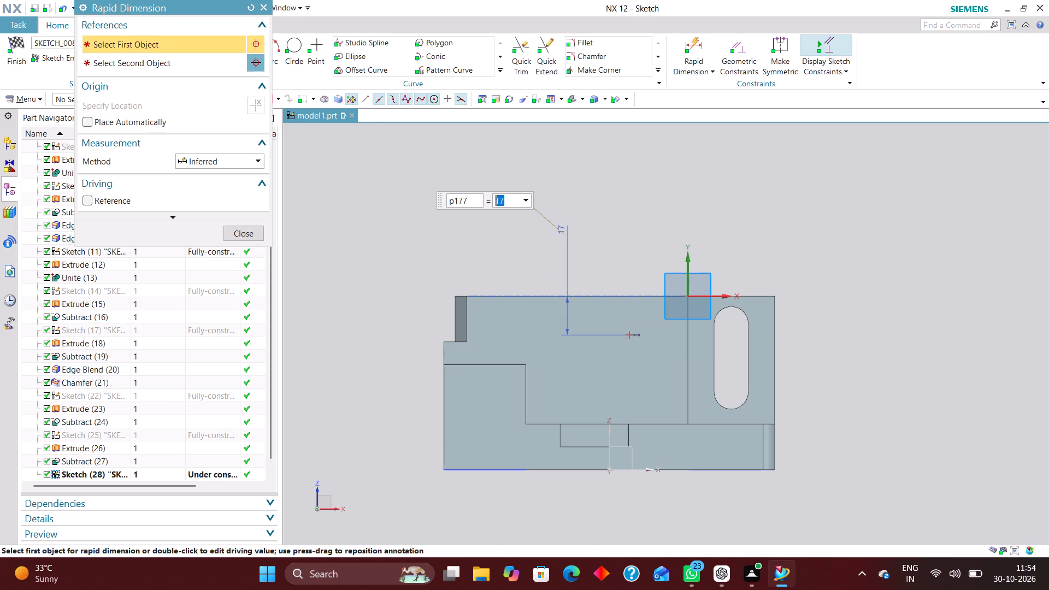
Dimension the hole's centre point 30 mm horizontally from the sketch's vertical axis at the edge of the slotted end section.
{"action": "left_click", "coordinate": [629, 336]}
{"action": "left_click", "coordinate": [687, 273]}
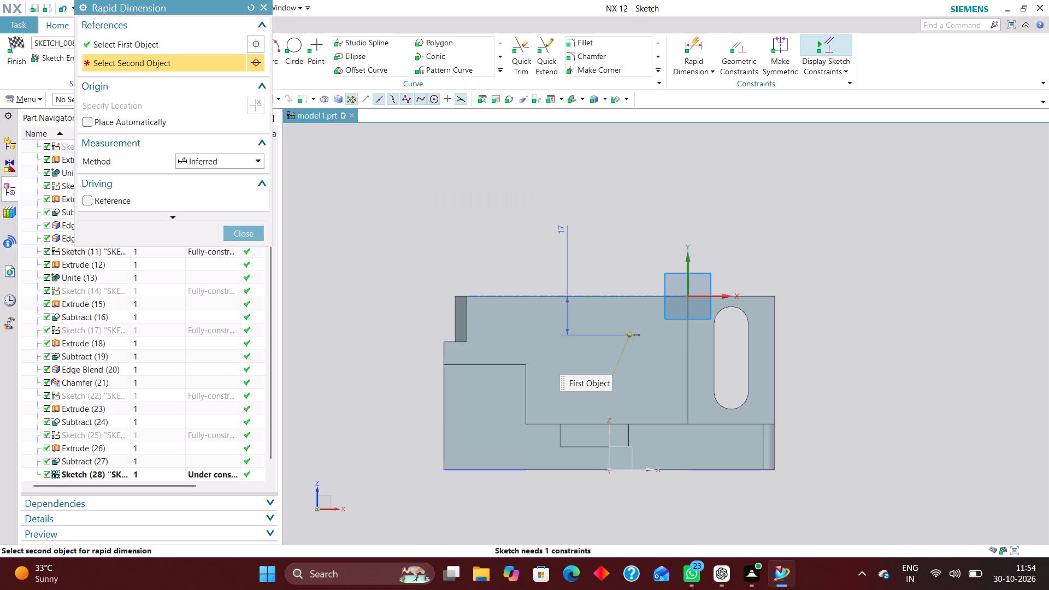
{"action": "left_click", "coordinate": [654, 189]}
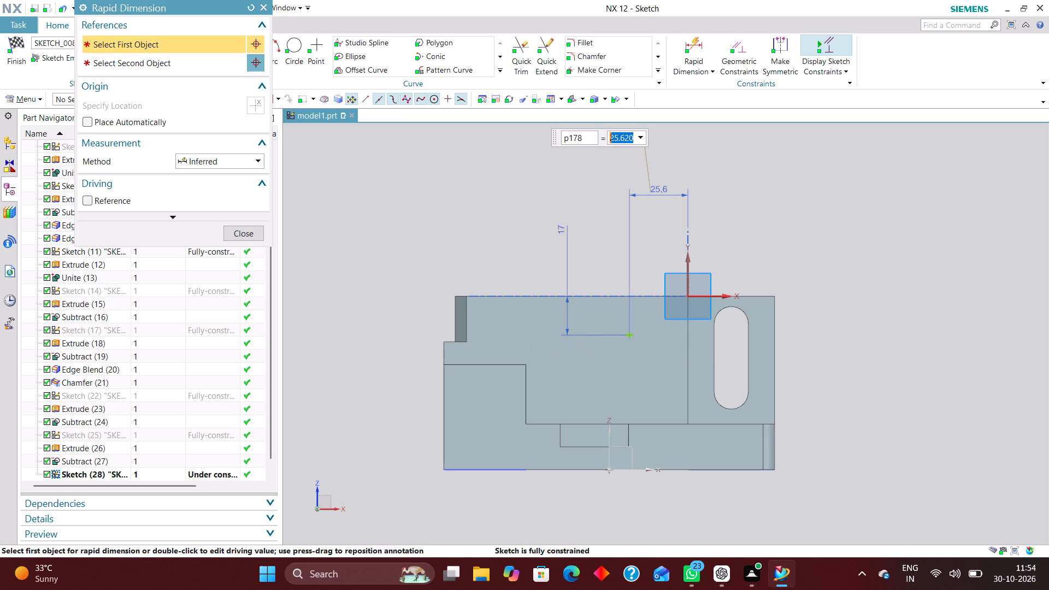
{"action": "key", "text": "3"}
{"action": "key", "text": "0"}
{"action": "key", "text": "Return"}
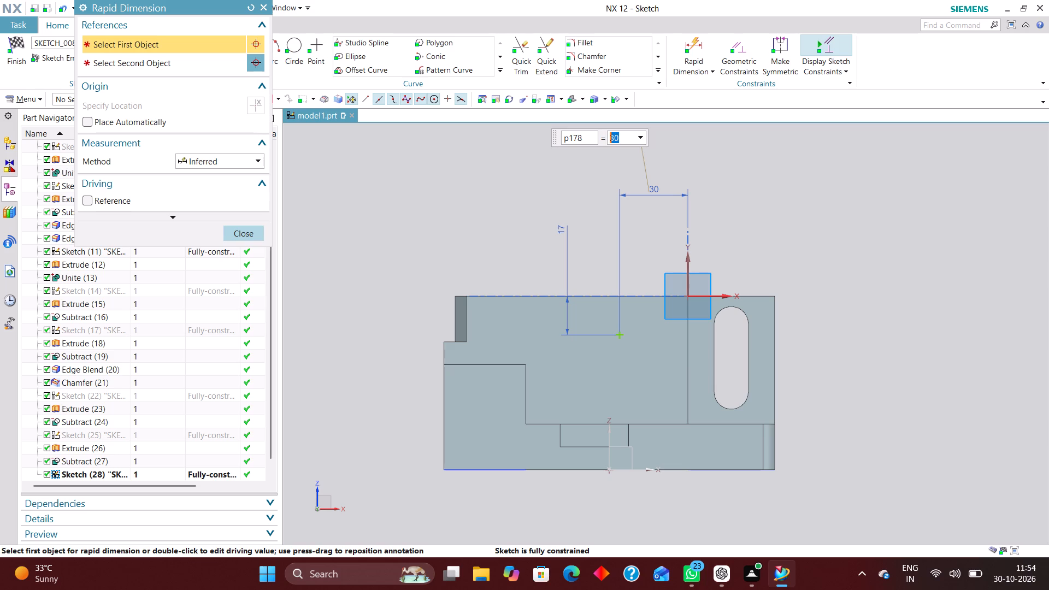
{"action": "middle_click_drag", "start_coordinate": [830, 281], "coordinate": [821, 333]}
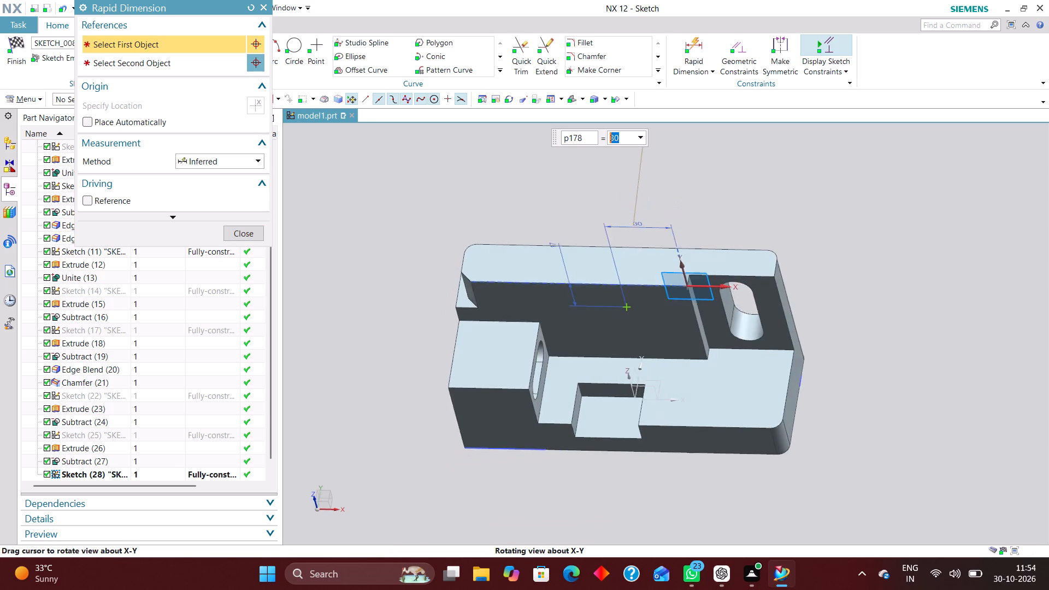
{"action": "middle_click_drag", "start_coordinate": [821, 333], "coordinate": [810, 291]}
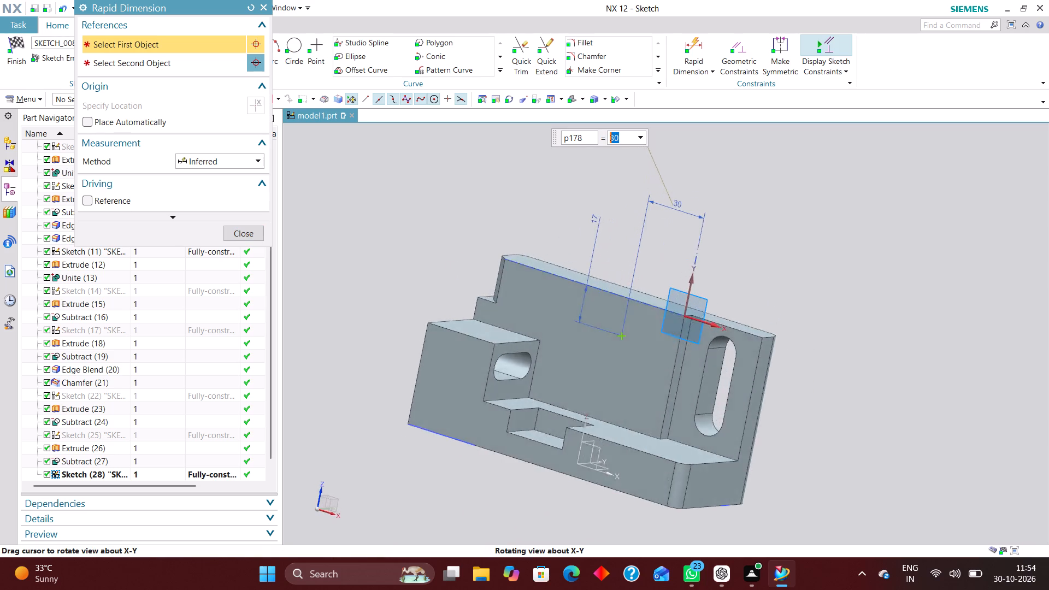
{"action": "middle_click_drag", "start_coordinate": [810, 291], "coordinate": [831, 289]}
{"action": "left_click", "coordinate": [249, 231]}
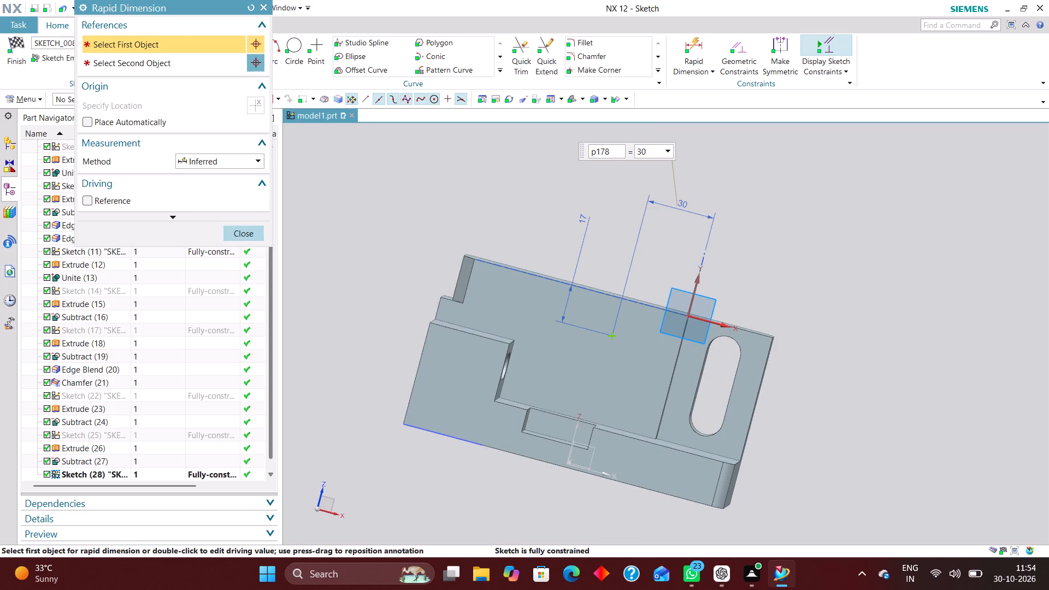
Finish the point sketch and cut the simple hole through the upright wall with an 18 mm diameter, subtracted from the bracket.
{"action": "left_click", "coordinate": [19, 39]}
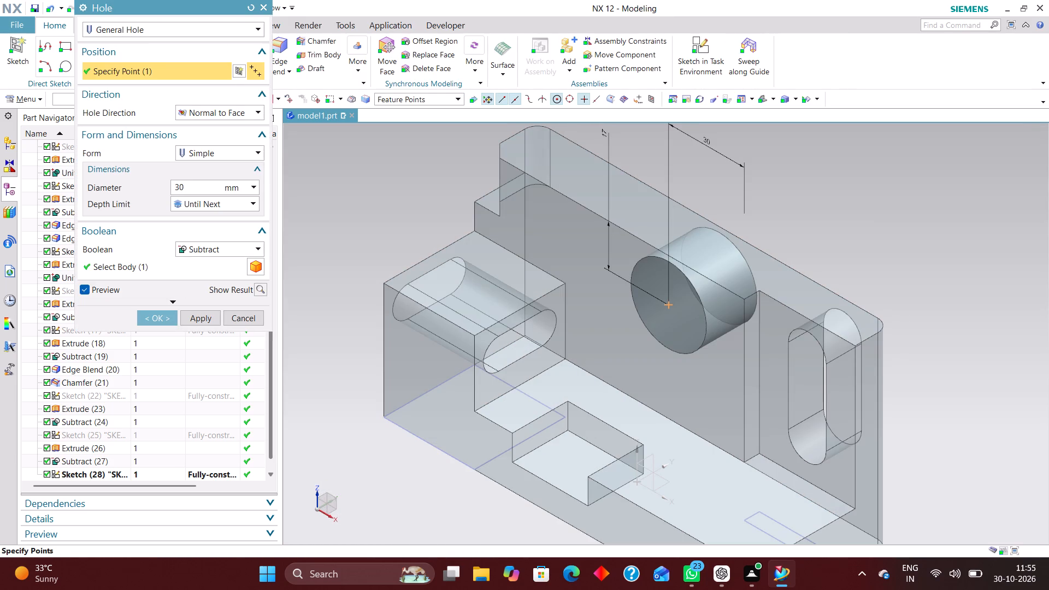
{"action": "left_click_drag", "start_coordinate": [185, 185], "coordinate": [139, 187]}
{"action": "type", "text": "18"}
{"action": "key", "text": "Return"}
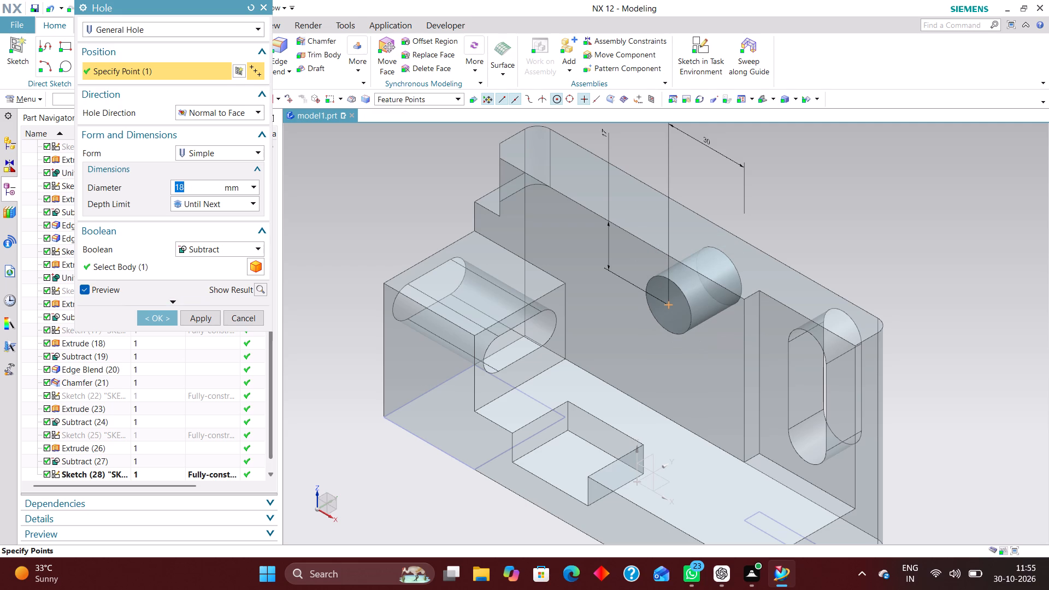
{"action": "left_click", "coordinate": [158, 319]}
Start another simple general hole and place its sketch point on the floor of the rectangular pocket in the base.
{"action": "scroll", "coordinate": [826, 280], "scroll_direction": "down", "scroll_amount": 3}
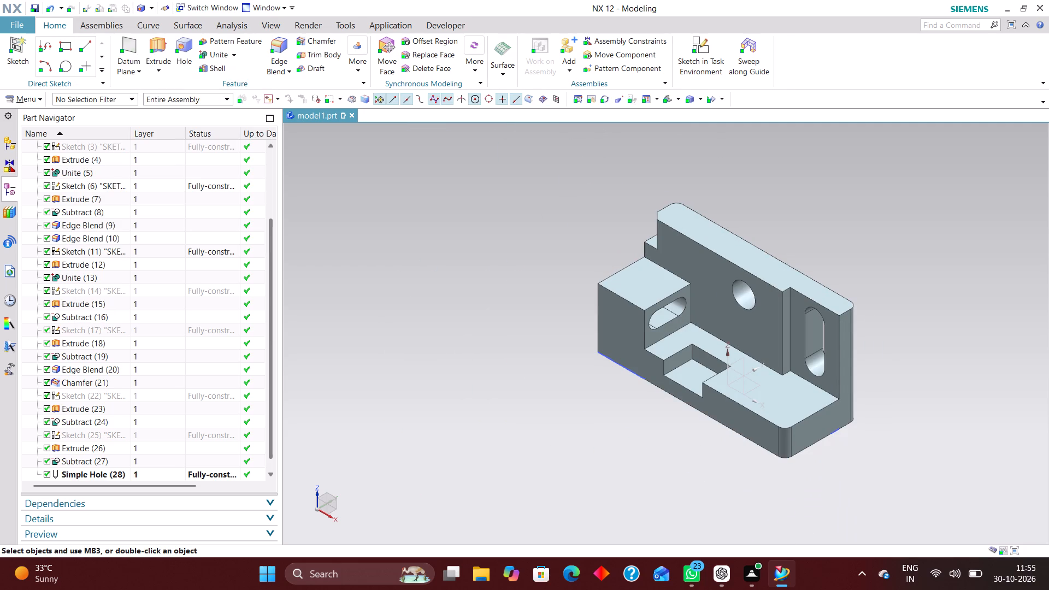
{"action": "scroll", "coordinate": [951, 298], "scroll_direction": "up", "scroll_amount": 1}
{"action": "scroll", "coordinate": [863, 268], "scroll_direction": "down", "scroll_amount": 2}
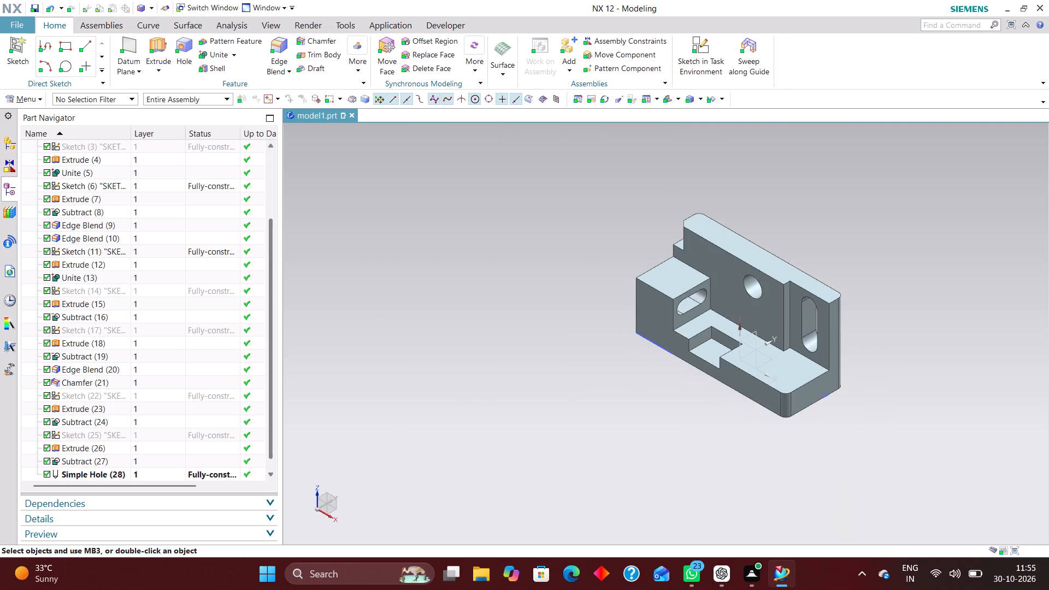
{"action": "scroll", "coordinate": [861, 324], "scroll_direction": "up", "scroll_amount": 3}
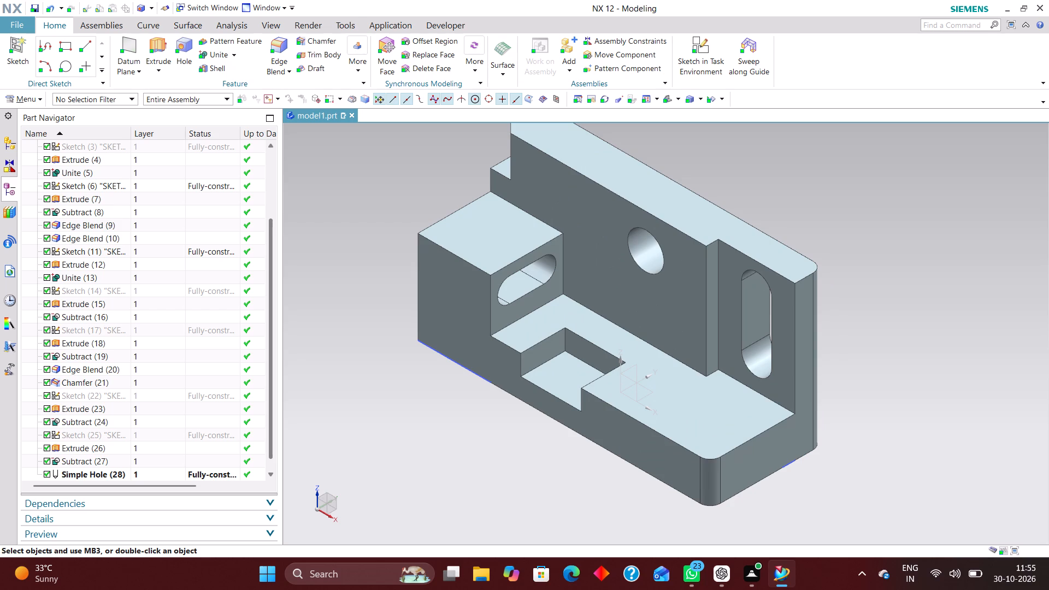
{"action": "scroll", "coordinate": [936, 303], "scroll_direction": "down", "scroll_amount": 1}
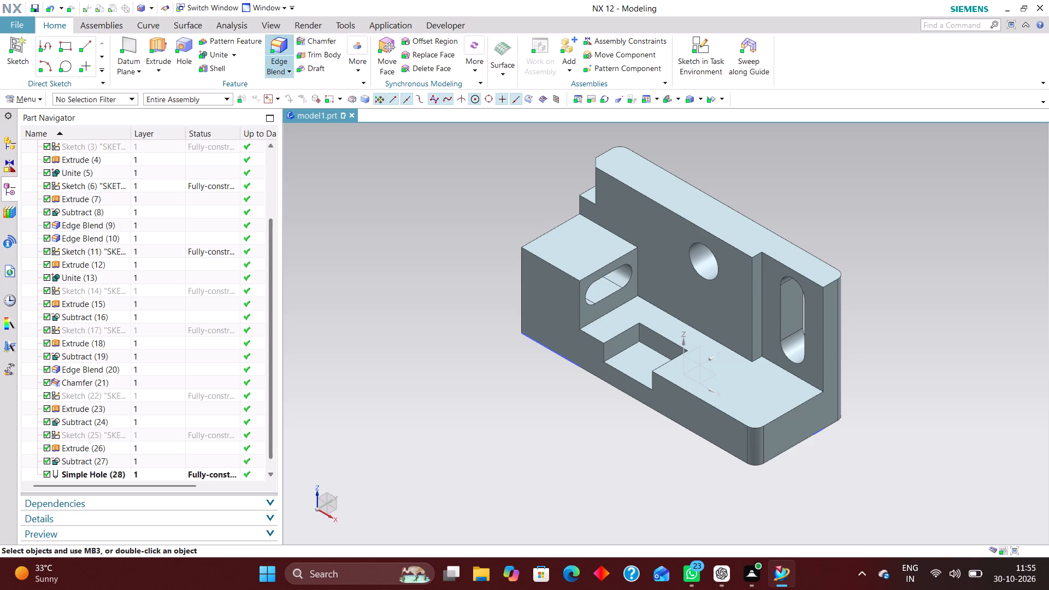
{"action": "left_click", "coordinate": [180, 40]}
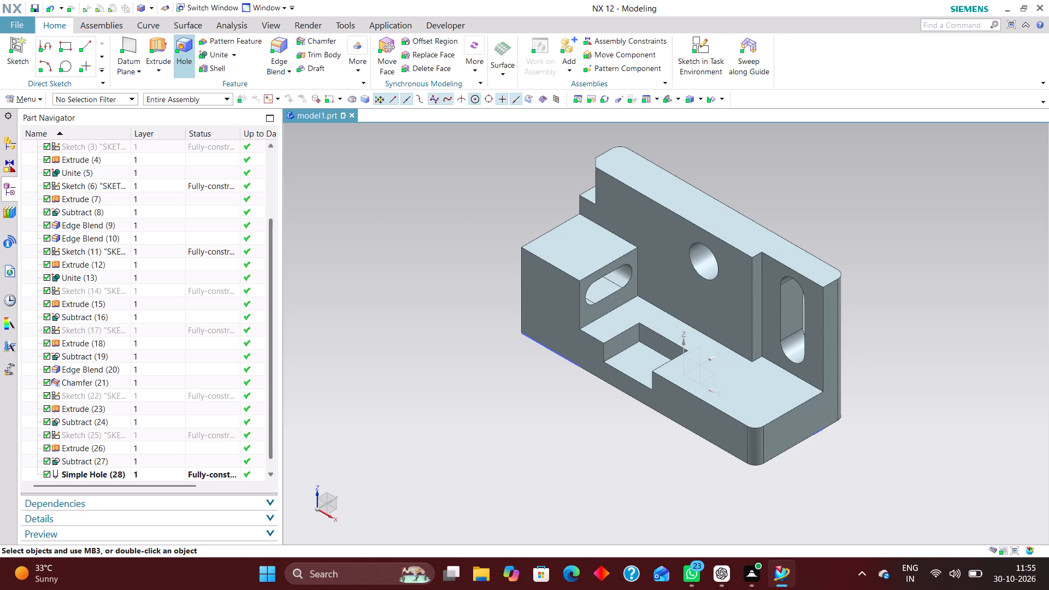
{"action": "left_click", "coordinate": [647, 363]}
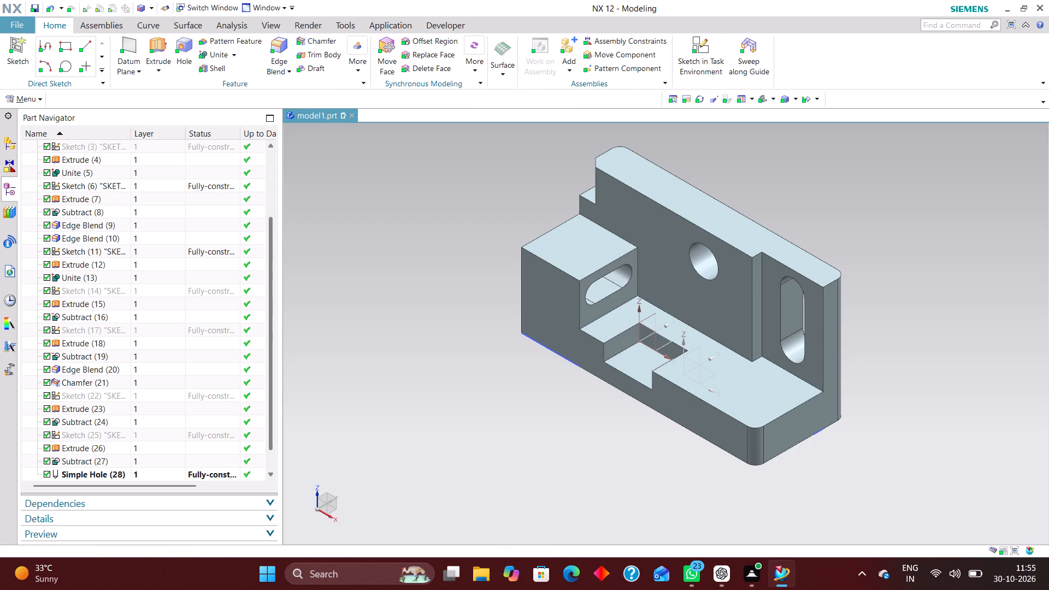
{"action": "scroll", "coordinate": [727, 362], "scroll_direction": "up", "scroll_amount": 3}
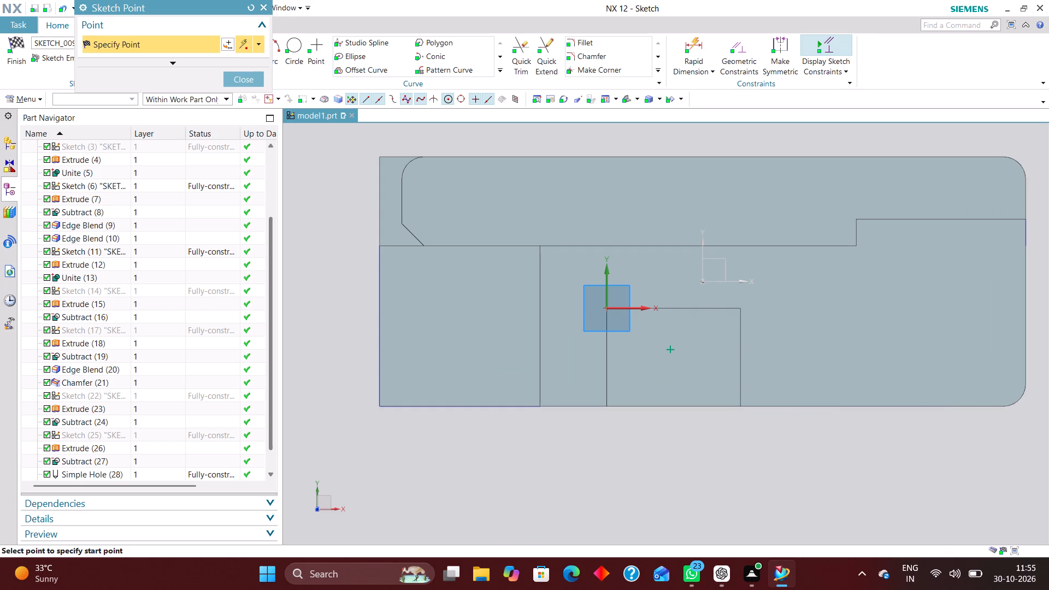
Dimension the new hole's centre point 15 mm horizontally from the sketch's vertical axis at the pocket's side edge.
{"action": "left_click", "coordinate": [696, 42]}
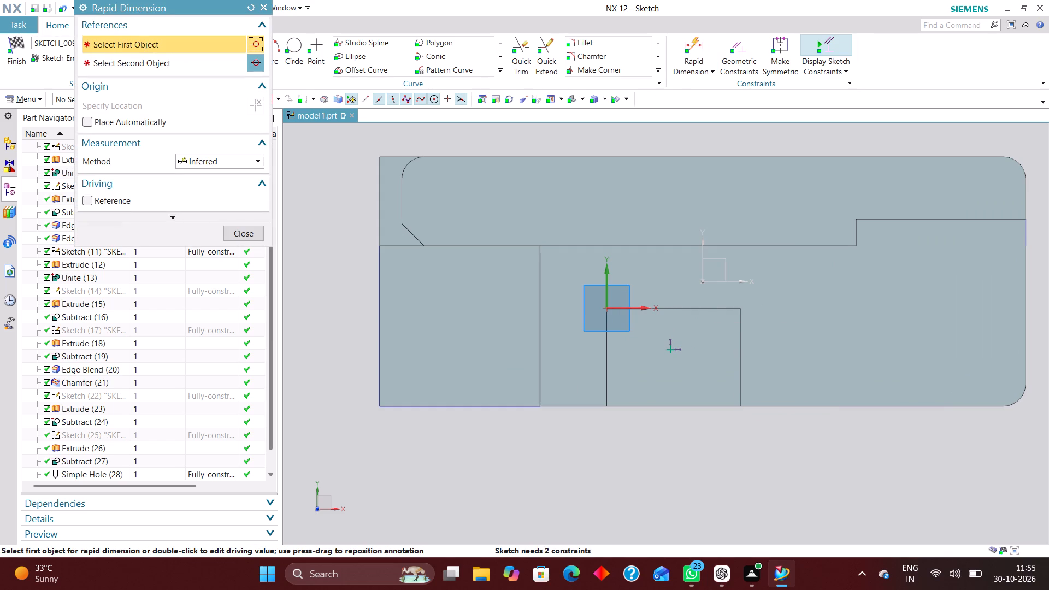
{"action": "left_click", "coordinate": [609, 274]}
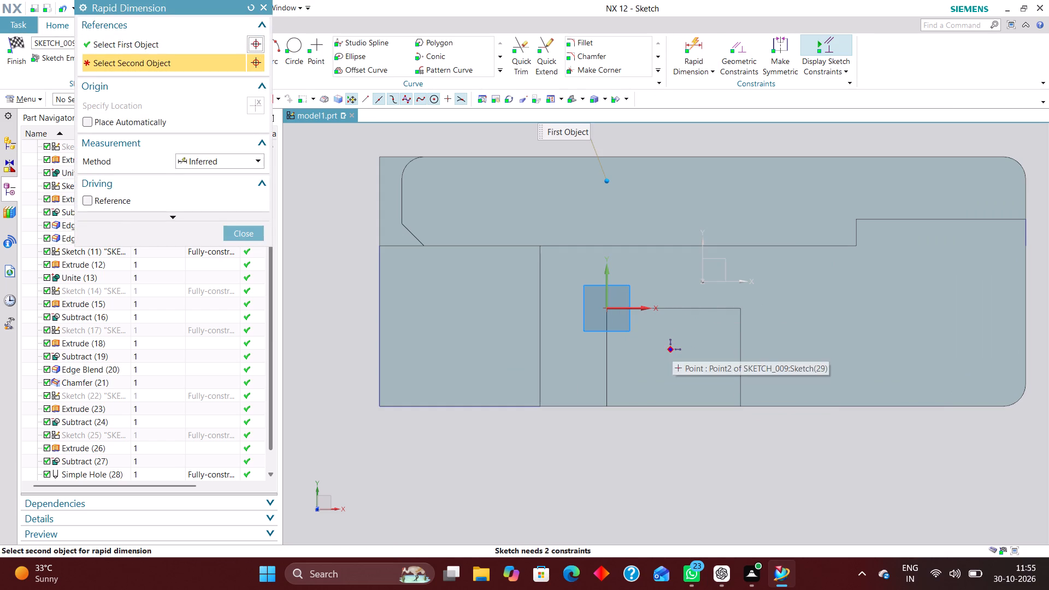
{"action": "left_click", "coordinate": [669, 347]}
{"action": "left_click", "coordinate": [648, 455]}
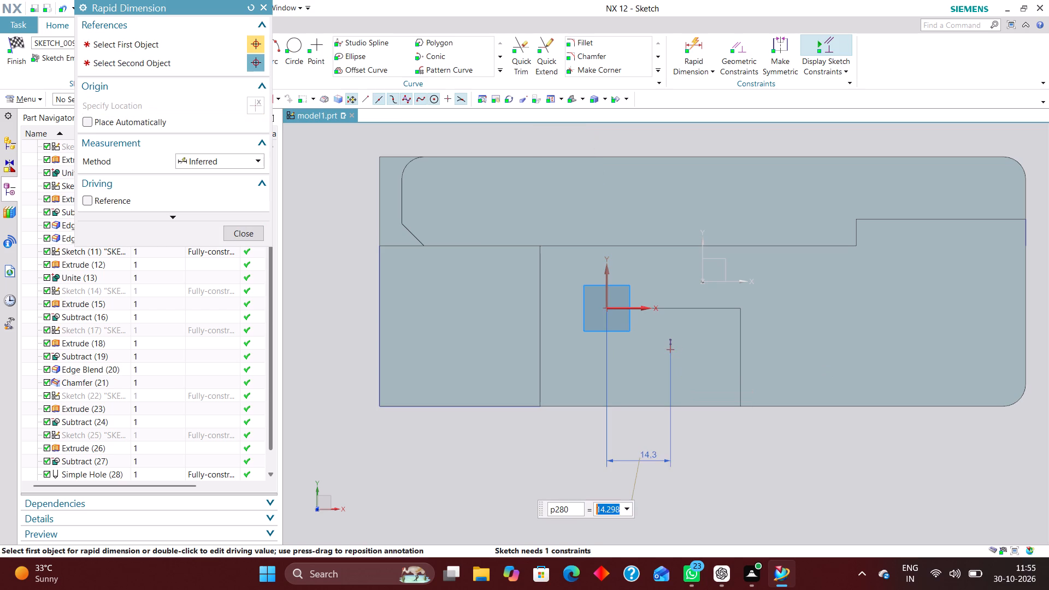
{"action": "type", "text": "15"}
{"action": "key", "text": "Return"}
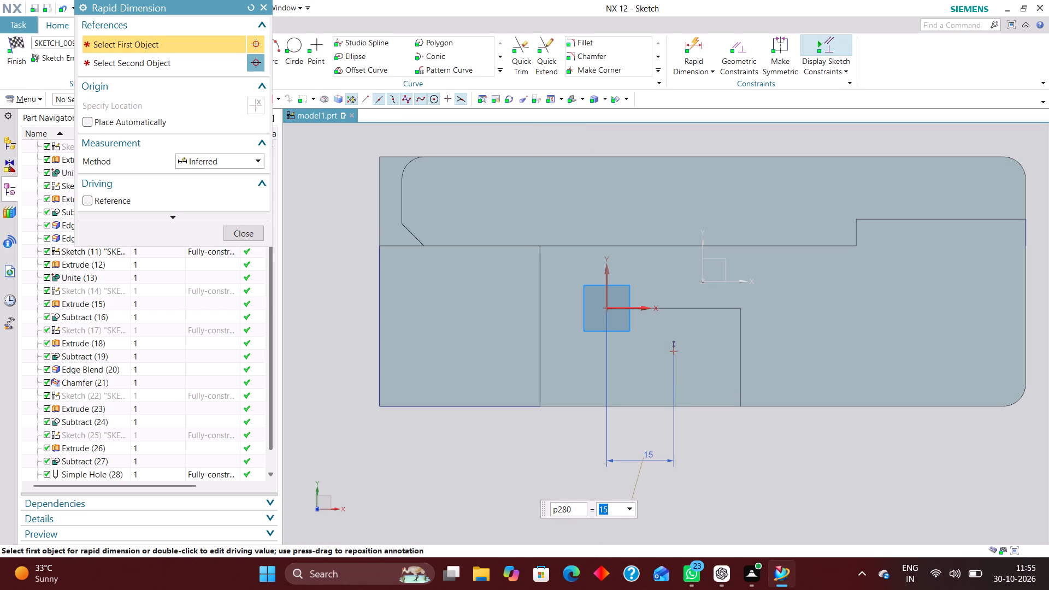
Dimension the hole's centre point 11 mm from the pocket's back edge and leave the dimension command.
{"action": "left_click", "coordinate": [676, 306]}
{"action": "left_click", "coordinate": [675, 351]}
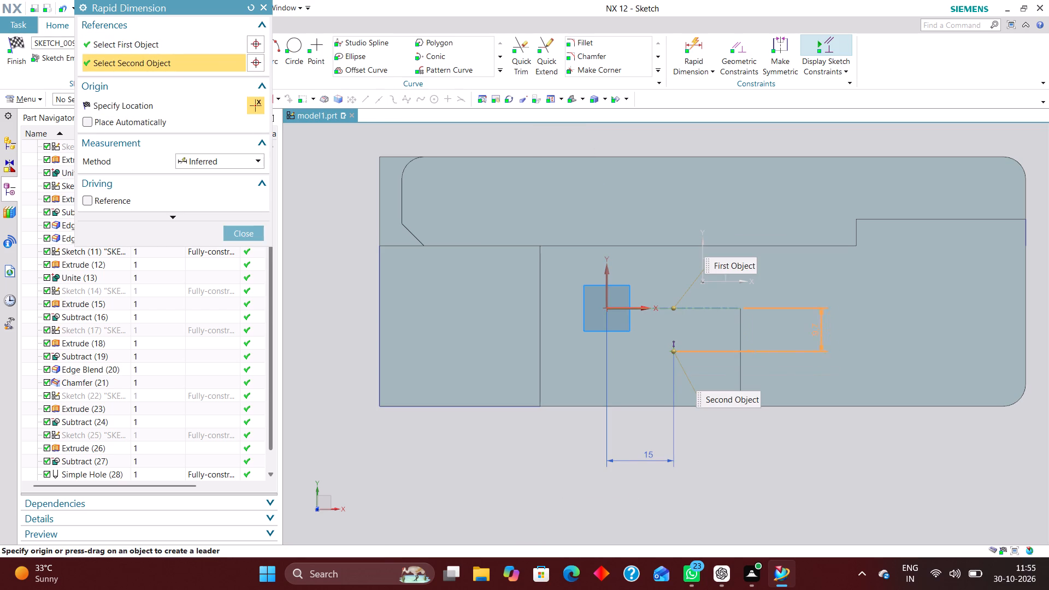
{"action": "left_click", "coordinate": [831, 331]}
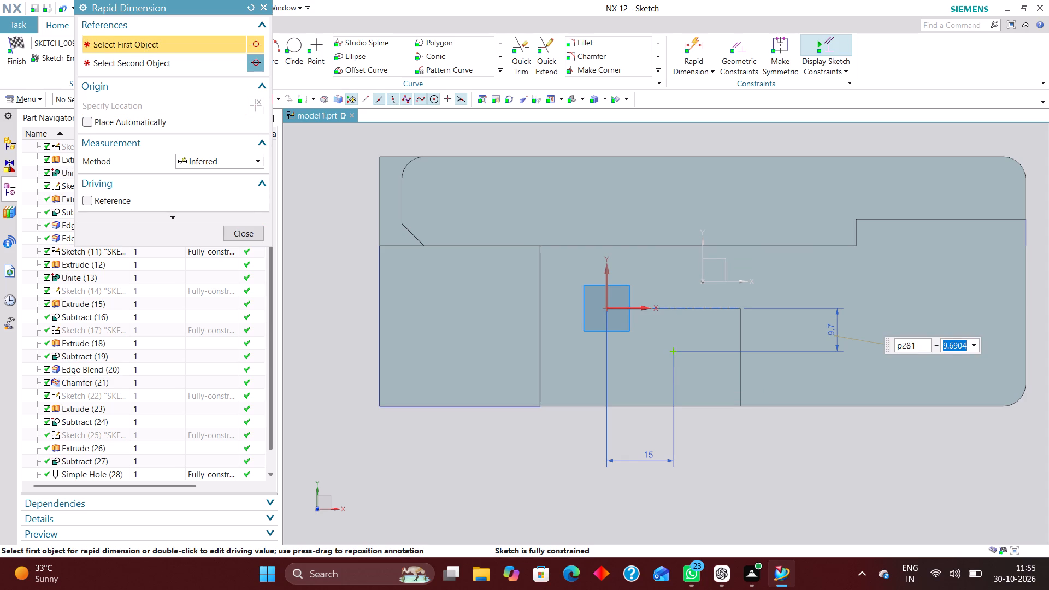
{"action": "type", "text": "11"}
{"action": "key", "text": "Return"}
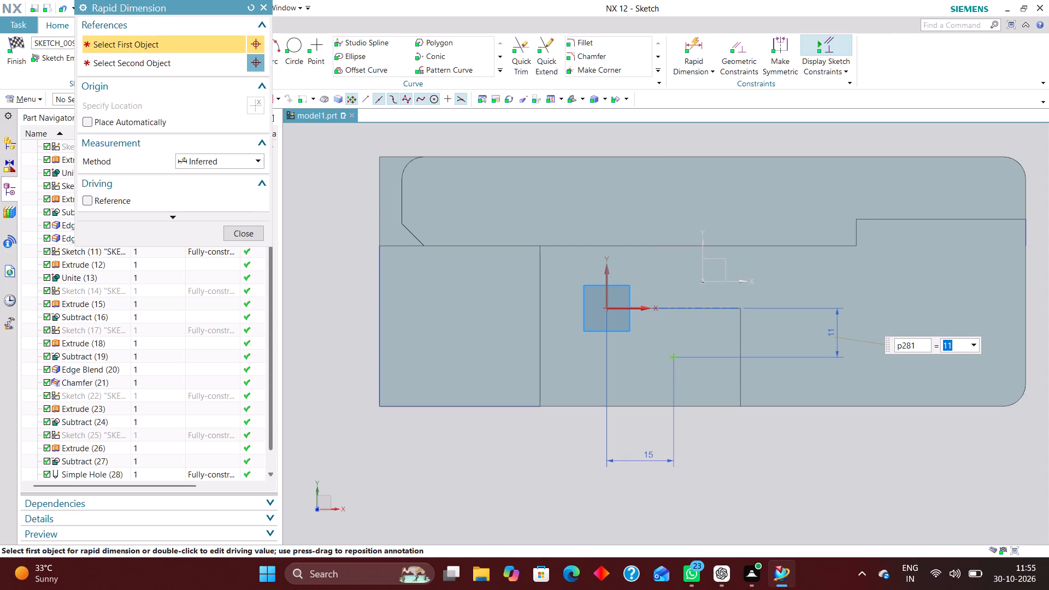
{"action": "left_click", "coordinate": [245, 234]}
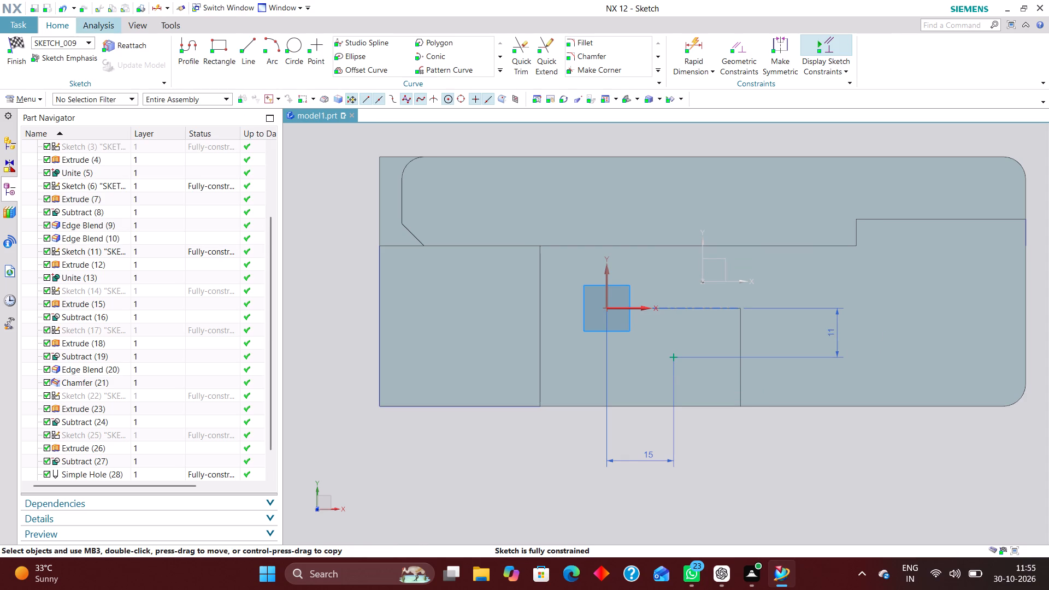
Finish the point sketch and cut the simple hole through the pocket floor with a 12 mm diameter.
{"action": "left_click", "coordinate": [16, 39]}
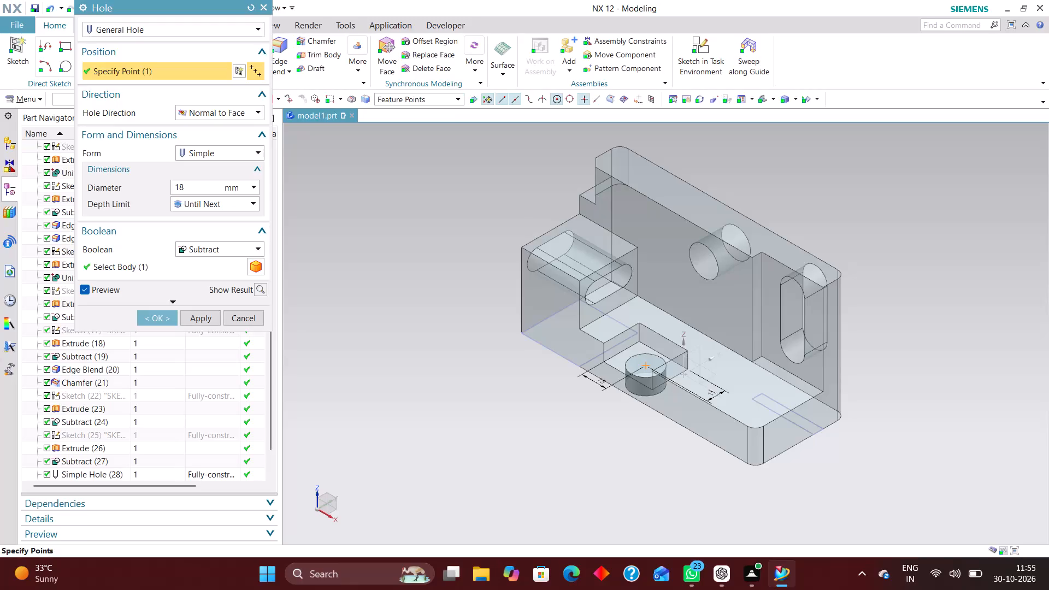
{"action": "left_click_drag", "start_coordinate": [188, 187], "coordinate": [108, 196]}
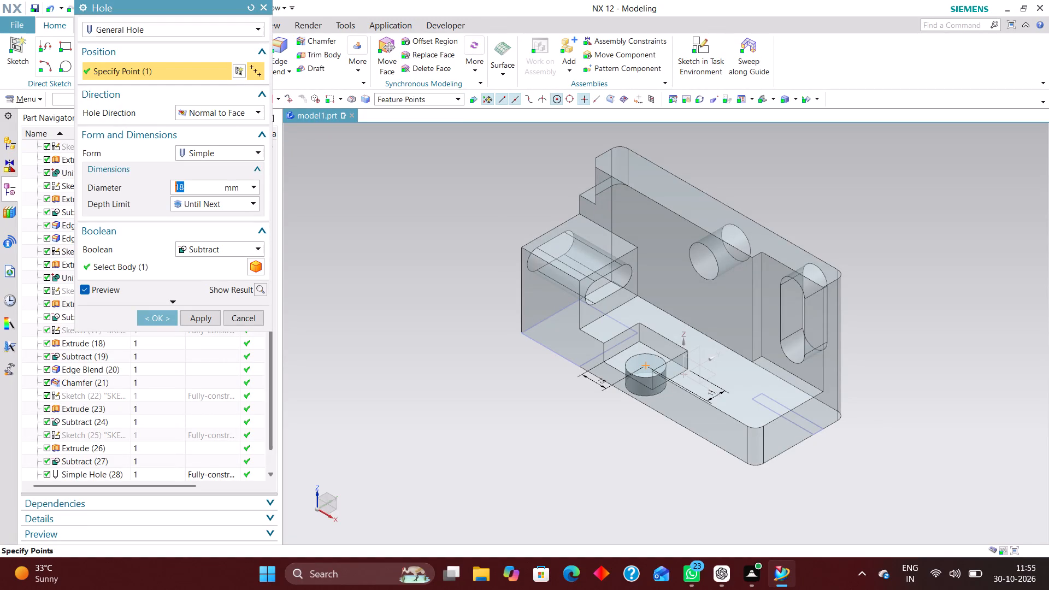
{"action": "type", "text": "12"}
{"action": "key", "text": "Return"}
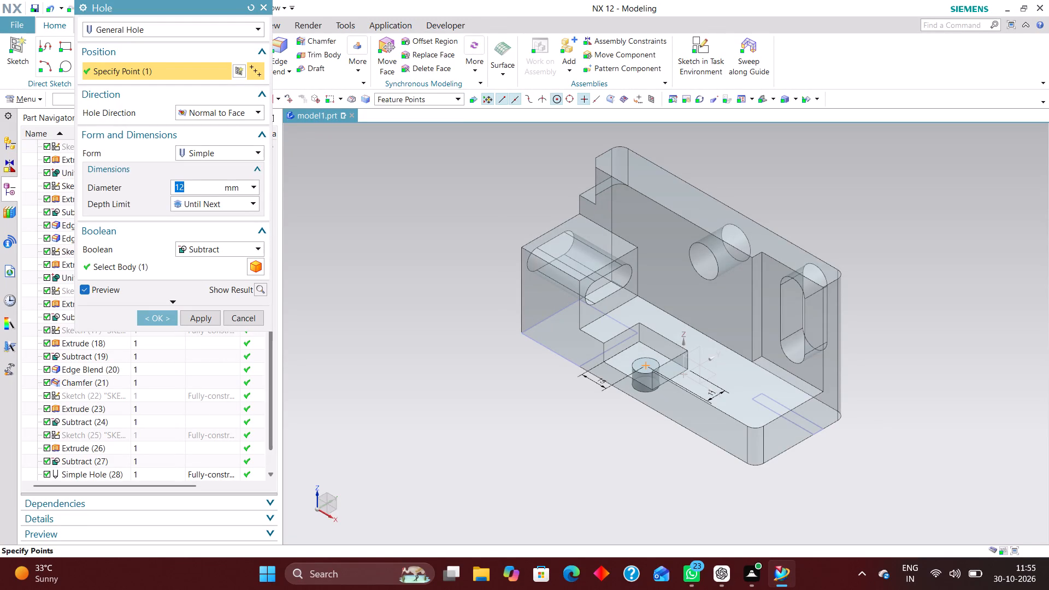
{"action": "left_click", "coordinate": [156, 315]}
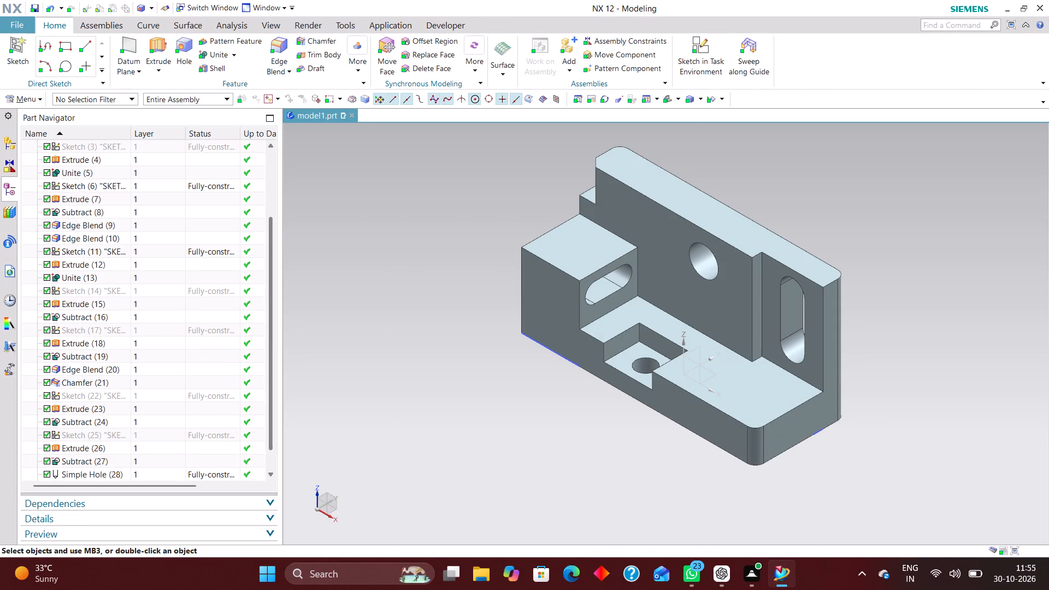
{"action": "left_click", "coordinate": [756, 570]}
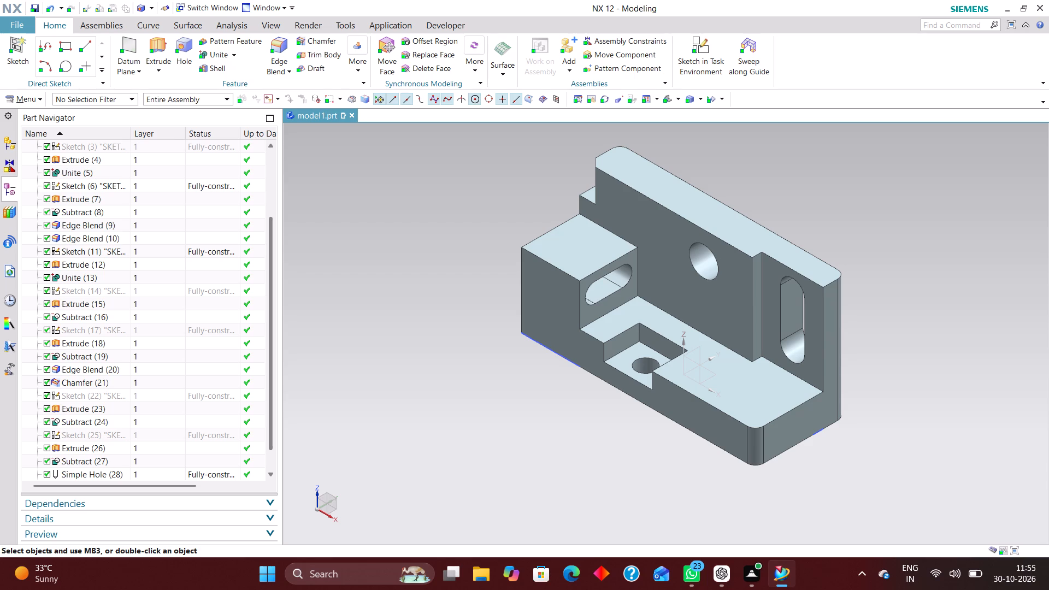
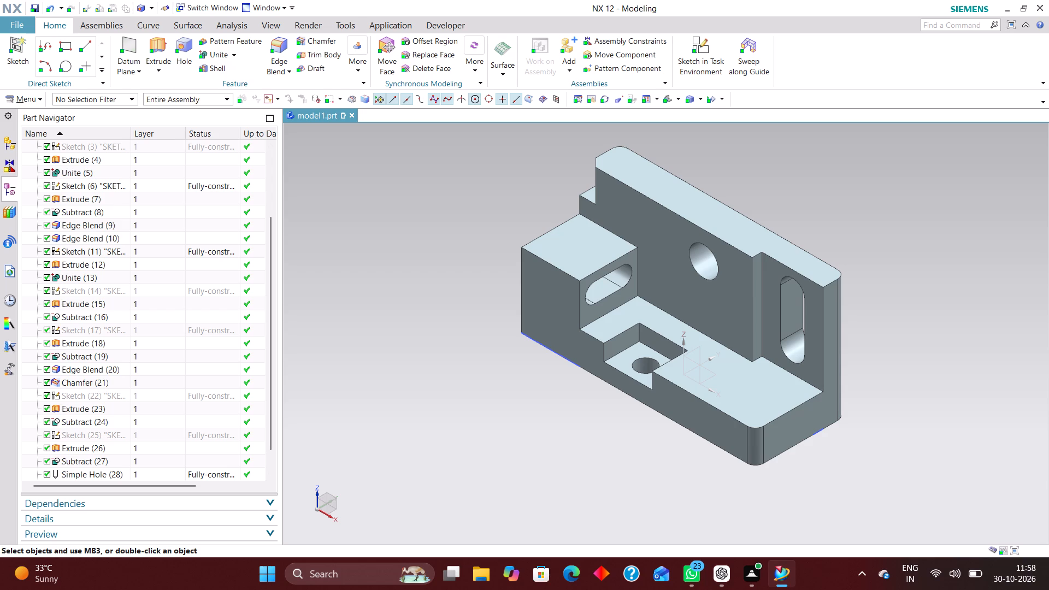
Examine the finished bracket from several angles, checking its slots, pocket and holes.
{"action": "scroll", "coordinate": [674, 387], "scroll_direction": "down", "scroll_amount": 3}
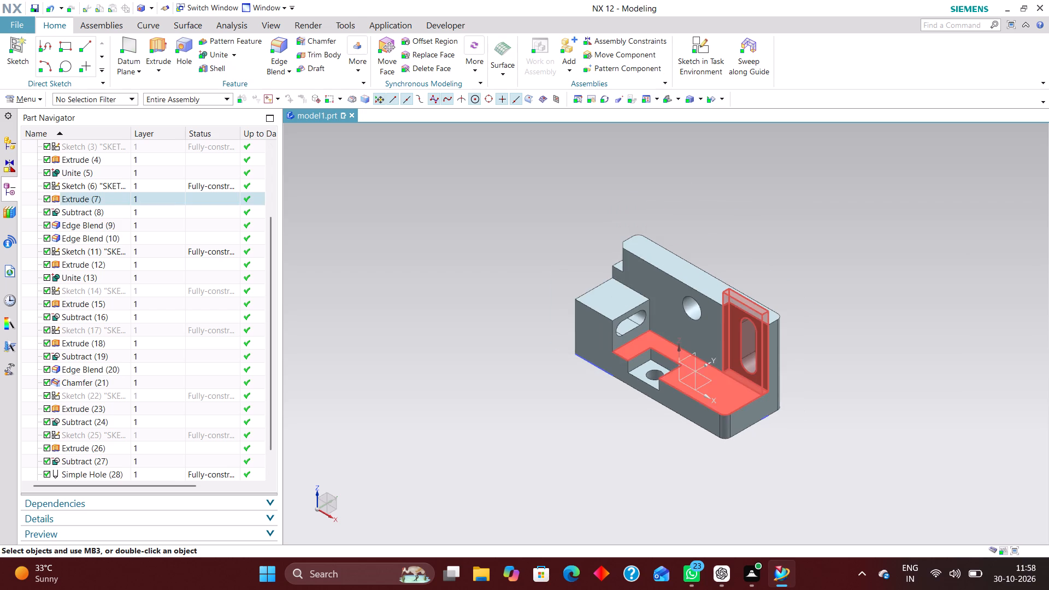
{"action": "scroll", "coordinate": [667, 360], "scroll_direction": "down", "scroll_amount": 2}
{"action": "scroll", "coordinate": [650, 320], "scroll_direction": "up", "scroll_amount": 5}
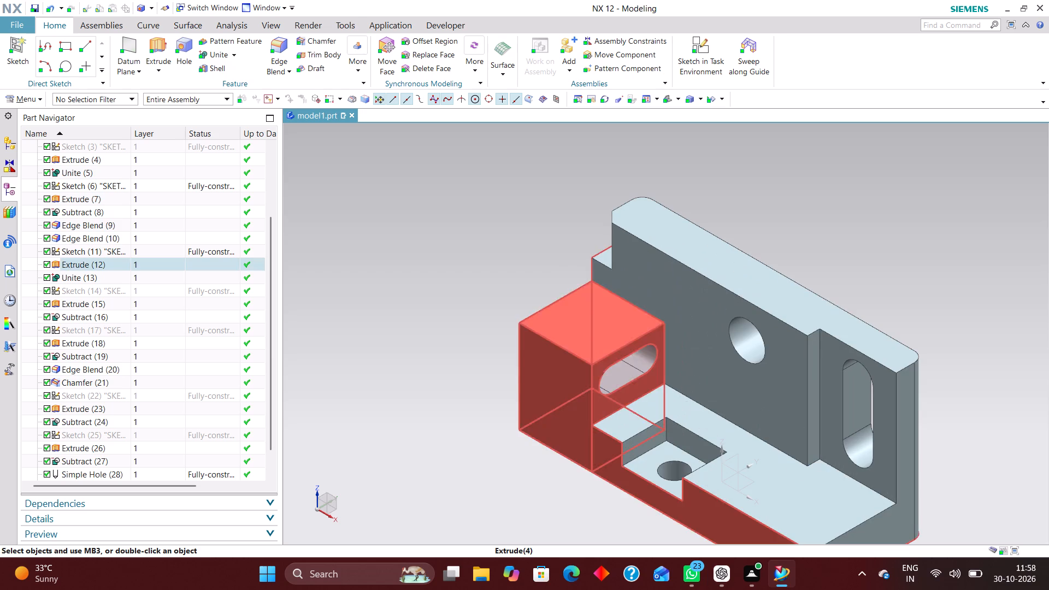
{"action": "middle_click_drag", "start_coordinate": [640, 362], "coordinate": [773, 390]}
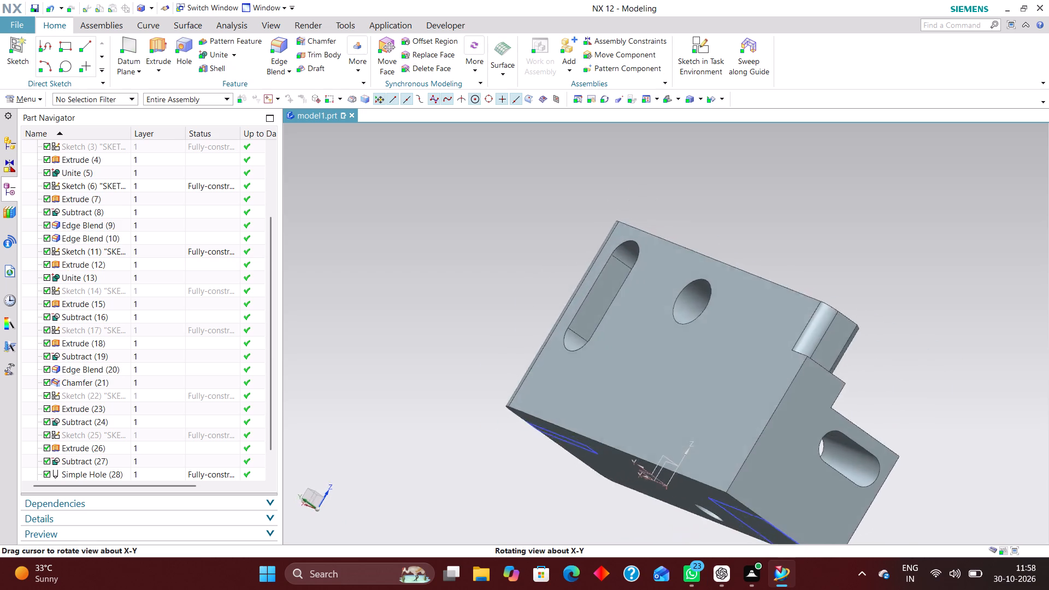
{"action": "middle_click_drag", "start_coordinate": [773, 390], "coordinate": [664, 433]}
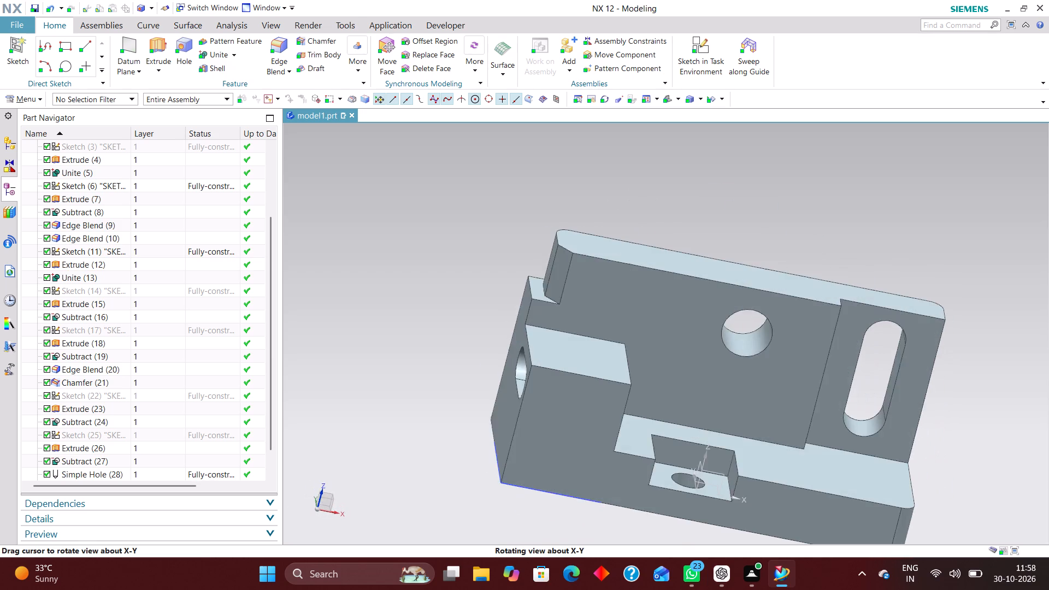
{"action": "middle_click_drag", "start_coordinate": [664, 433], "coordinate": [628, 425]}
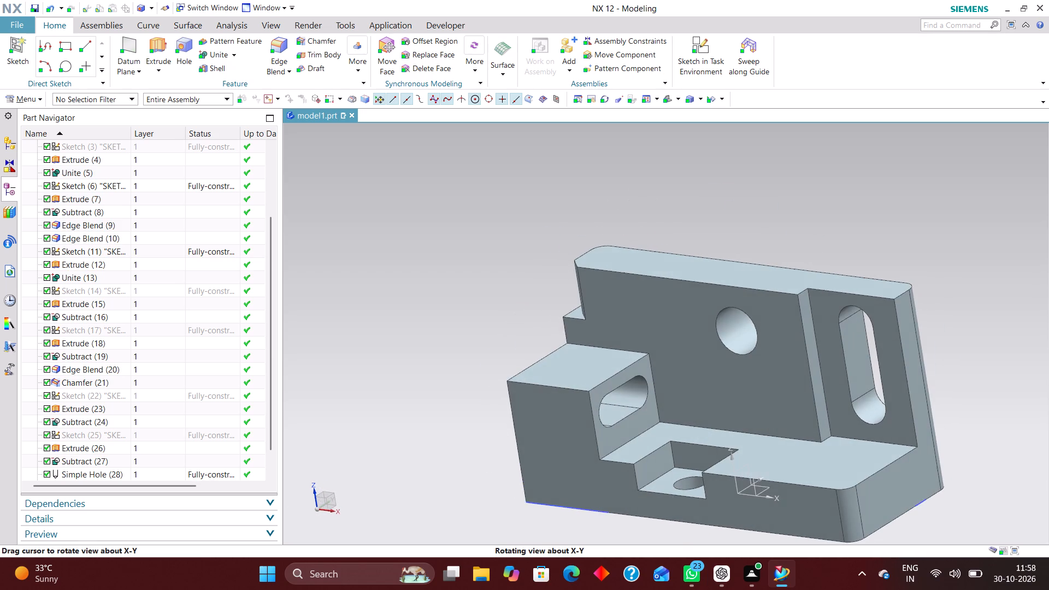
{"action": "middle_click_drag", "start_coordinate": [628, 425], "coordinate": [638, 407]}
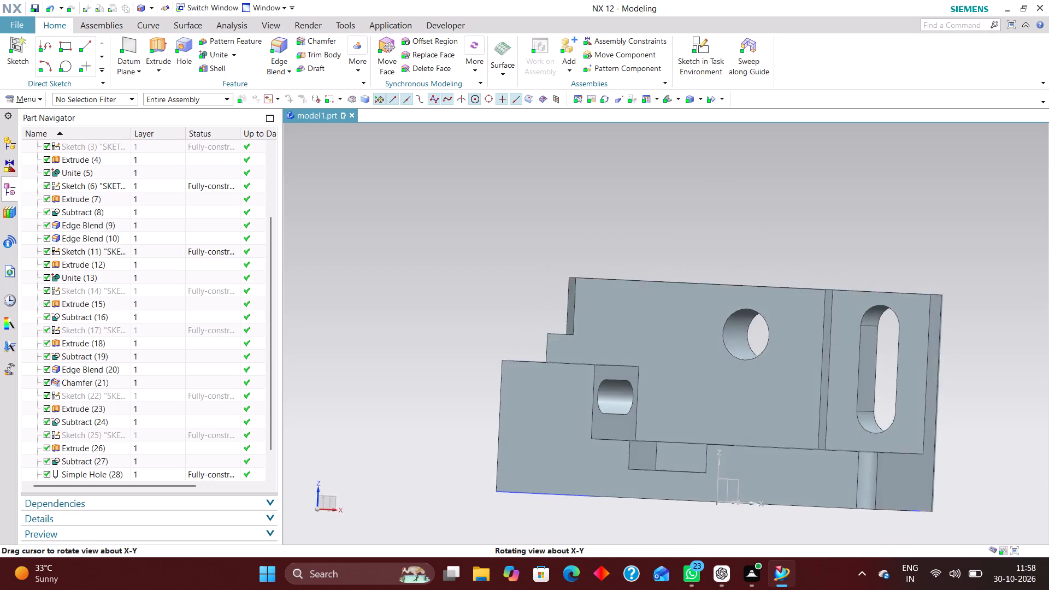
{"action": "middle_click_drag", "start_coordinate": [638, 407], "coordinate": [633, 424]}
{"action": "left_click", "coordinate": [665, 98]}
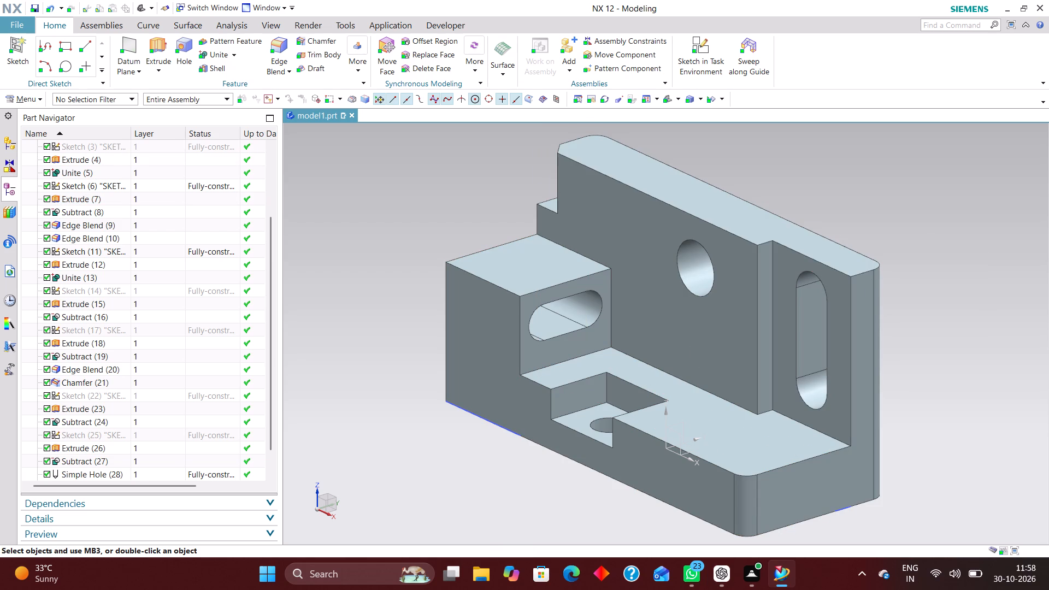
Move the datum coordinate system to layer 220.
{"action": "scroll", "coordinate": [140, 223], "scroll_direction": "up", "scroll_amount": 6}
{"action": "left_click", "coordinate": [161, 198]}
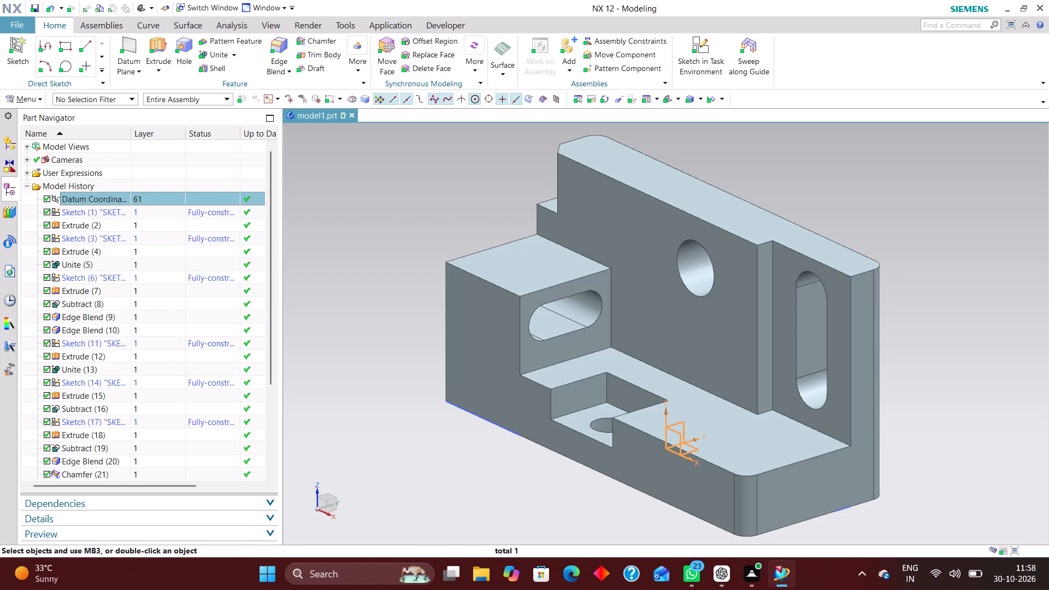
{"action": "key", "text": "ctrl+j"}
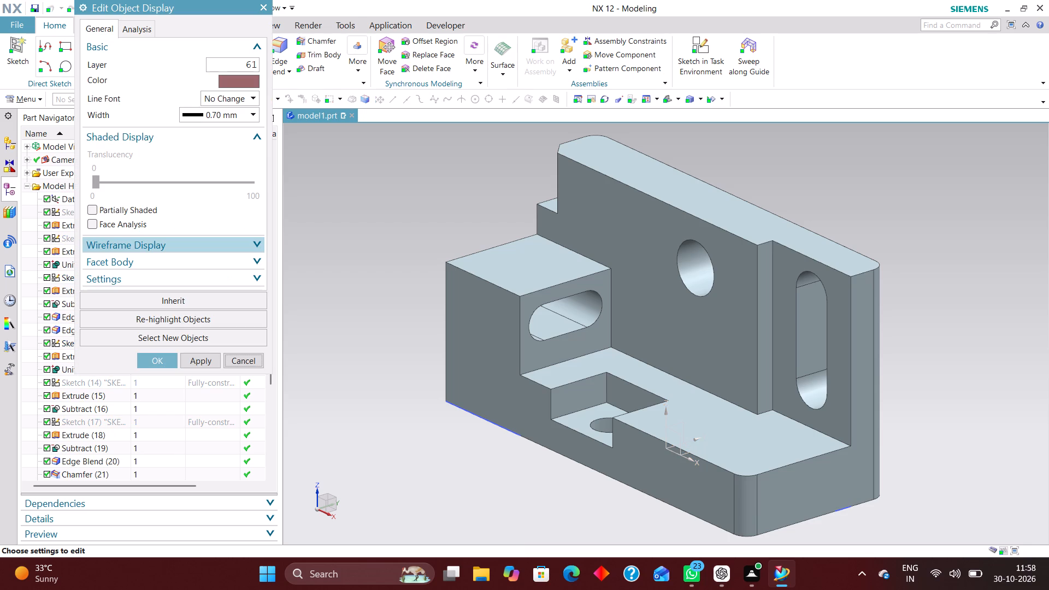
{"action": "left_click_drag", "start_coordinate": [239, 62], "coordinate": [361, 71]}
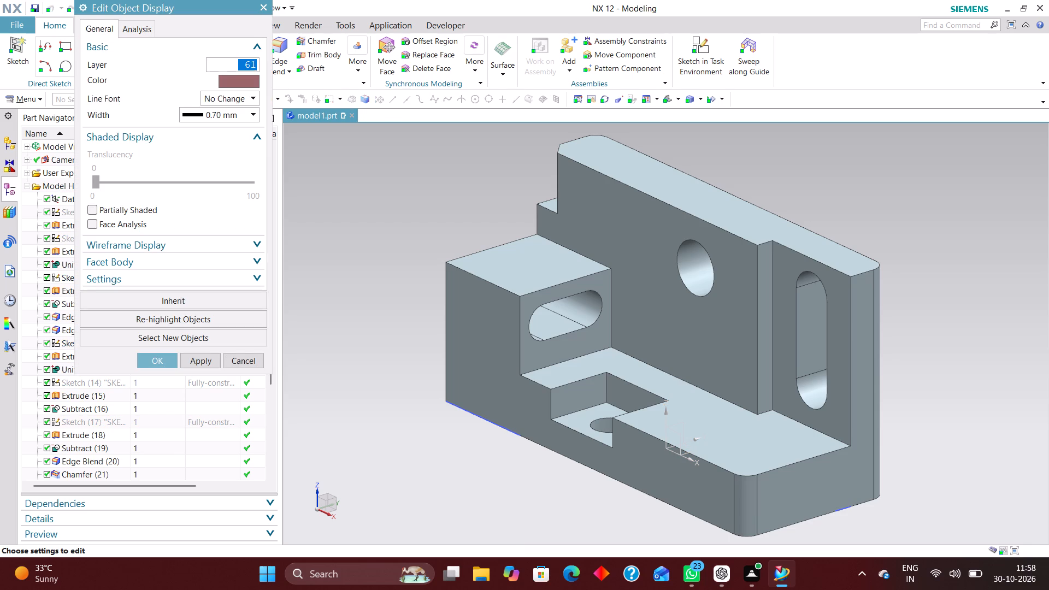
{"action": "key", "text": "2"}
{"action": "key", "text": "2"}
{"action": "key", "text": "0"}
{"action": "key", "text": "Return"}
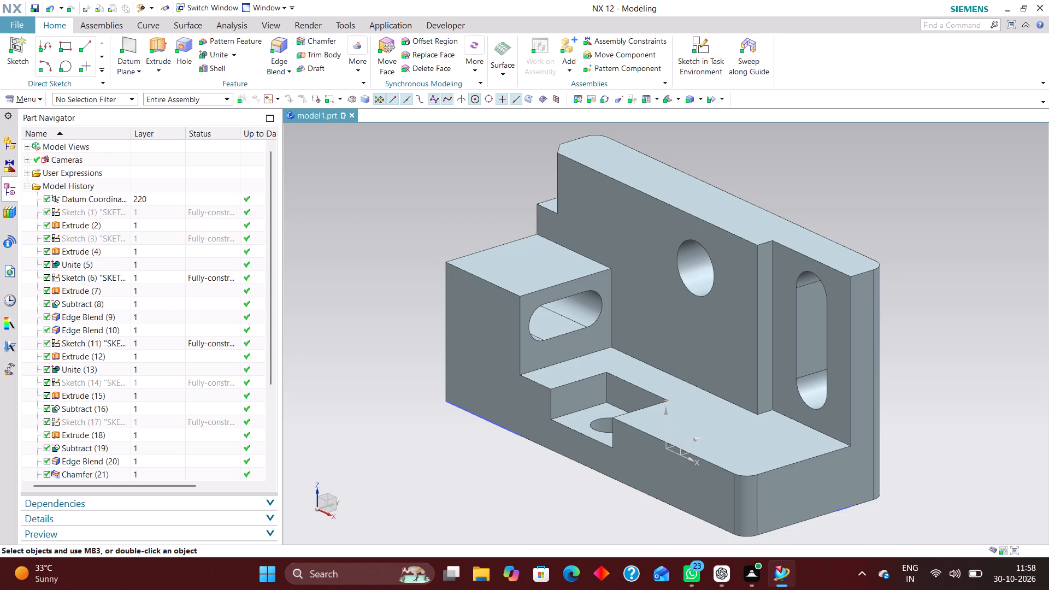
Move the base profile sketch, Sketch (1), to layer 11.
{"action": "left_click", "coordinate": [161, 211]}
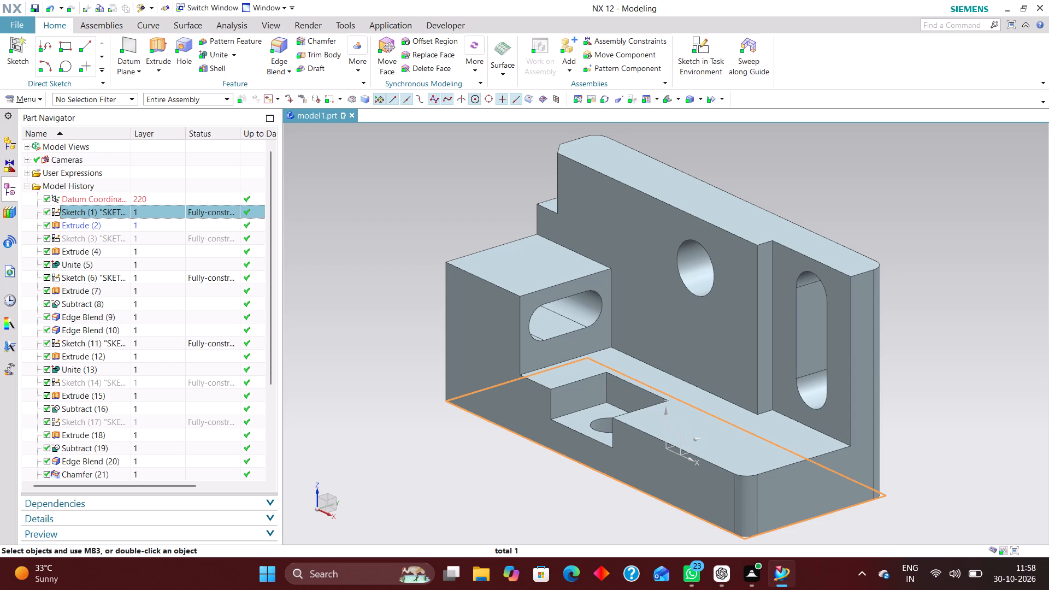
{"action": "key", "text": "ctrl+j"}
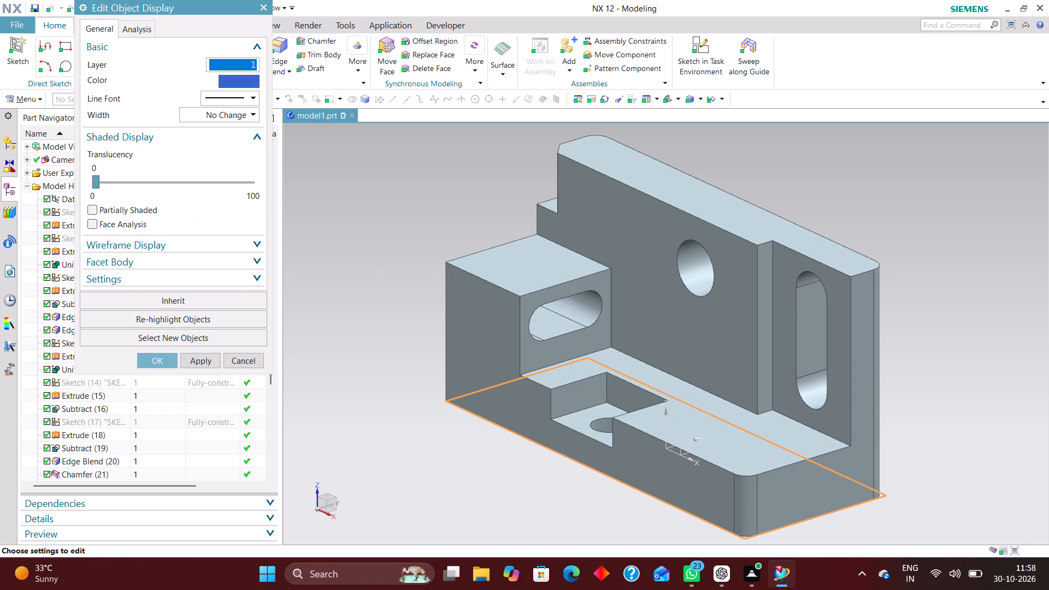
{"action": "type", "text": "11"}
{"action": "key", "text": "Return"}
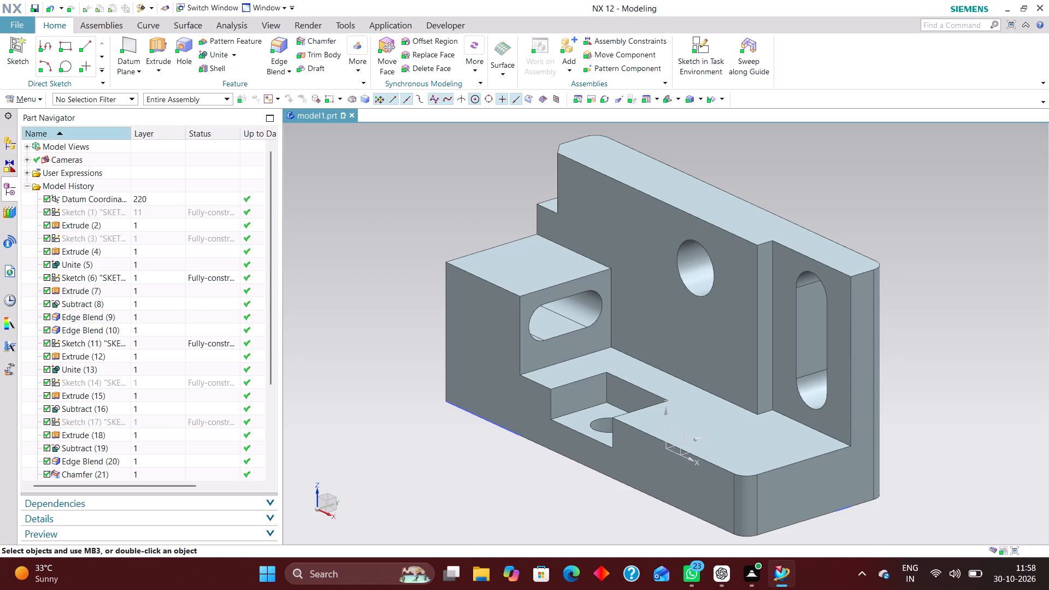
Move the bracket's solid body to layer 2 by editing the object display of the base extrusion, Extrude (2).
{"action": "left_click", "coordinate": [155, 229]}
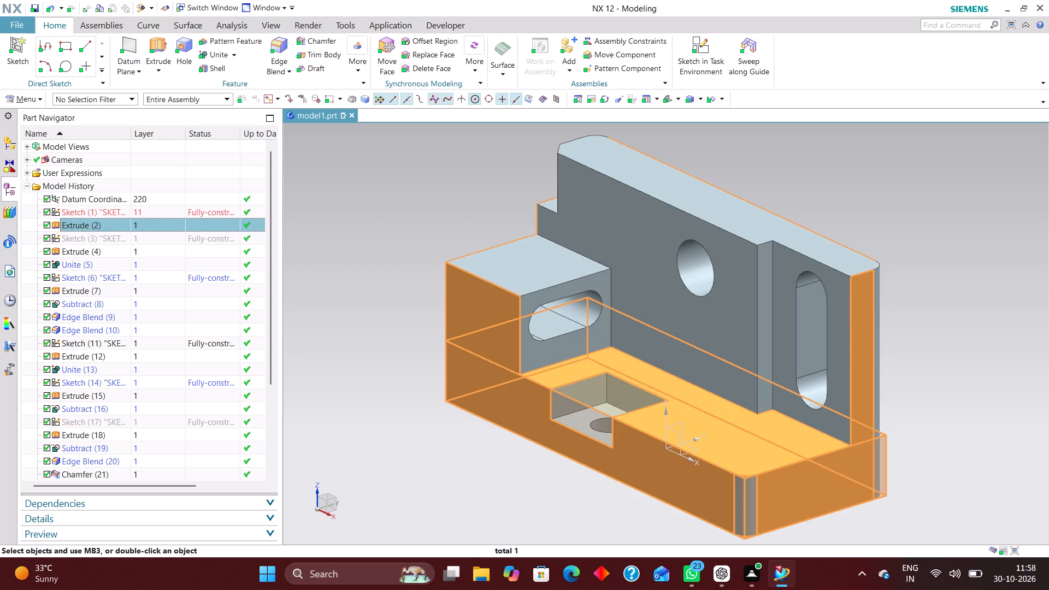
{"action": "key", "text": "ctrl+j"}
{"action": "type", "text": "12"}
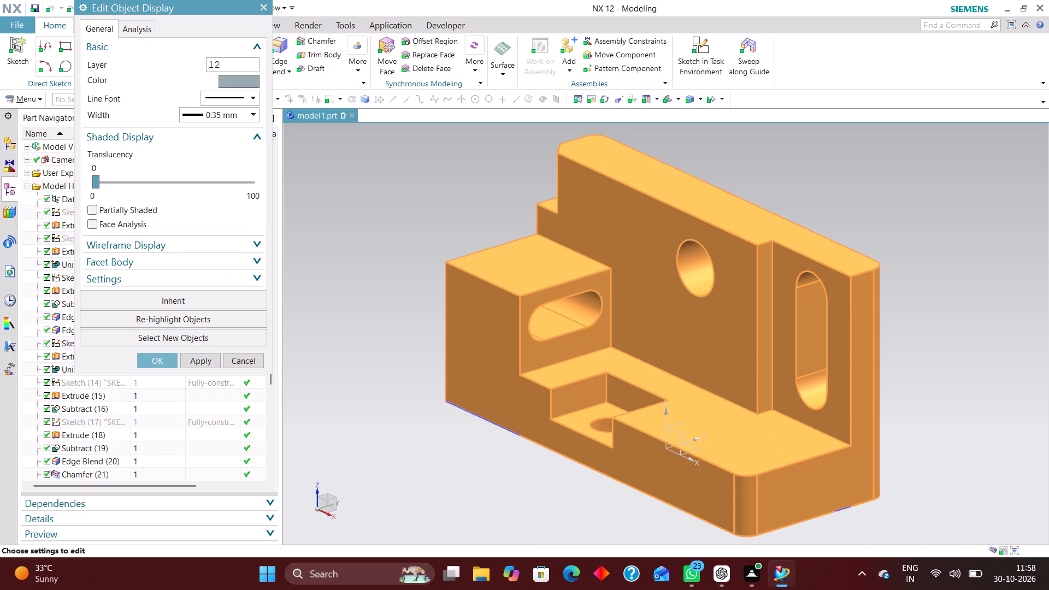
{"action": "key", "text": "BackSpace"}
{"action": "key", "text": "BackSpace"}
{"action": "key", "text": "2"}
{"action": "key", "text": "Return"}
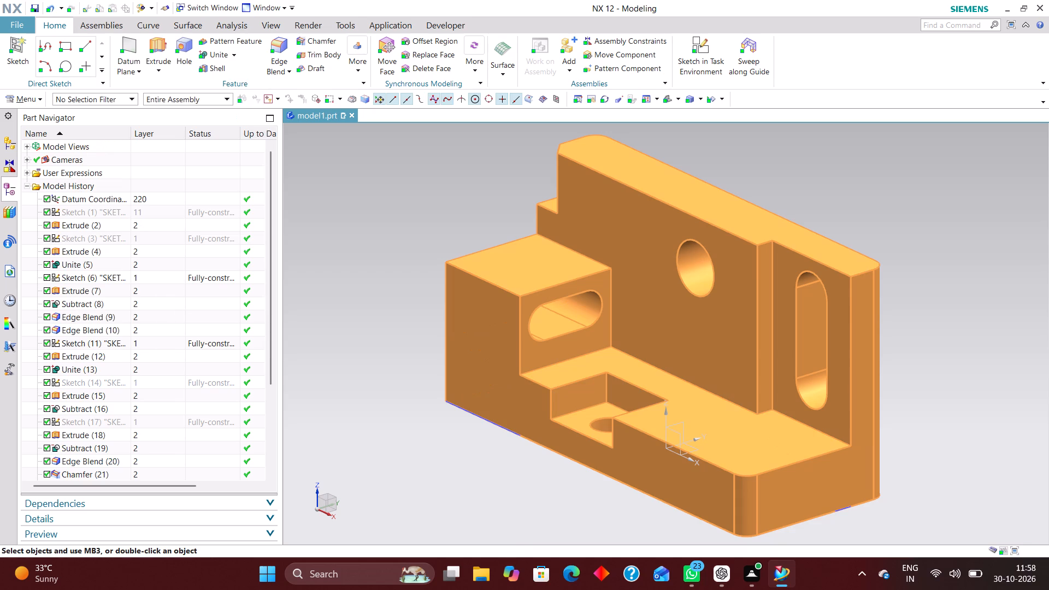
Move the upright wall's profile sketch, Sketch (3), to layer 12.
{"action": "left_click", "coordinate": [169, 238]}
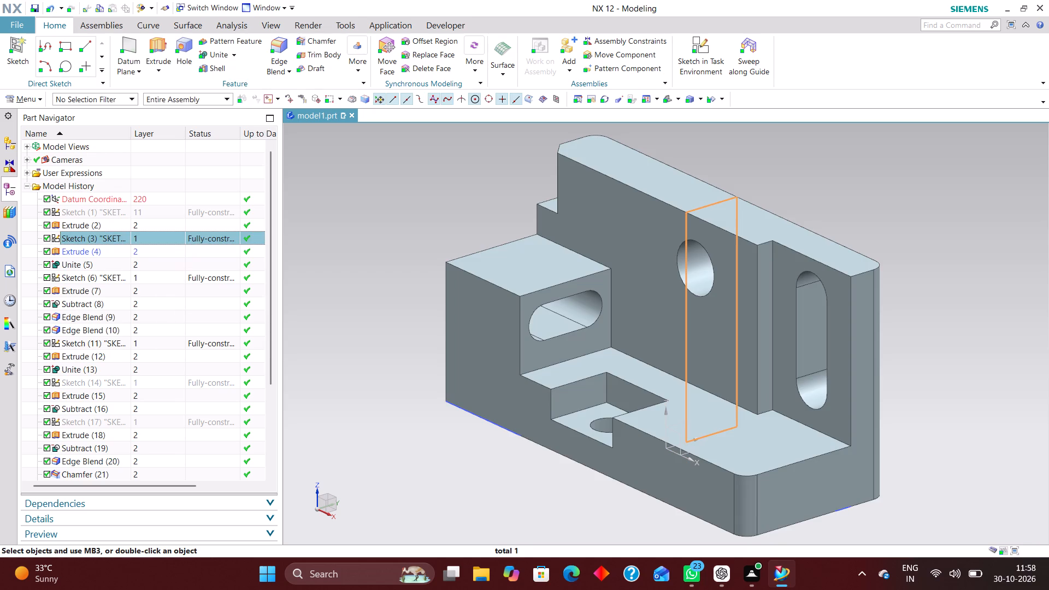
{"action": "key", "text": "ctrl+j"}
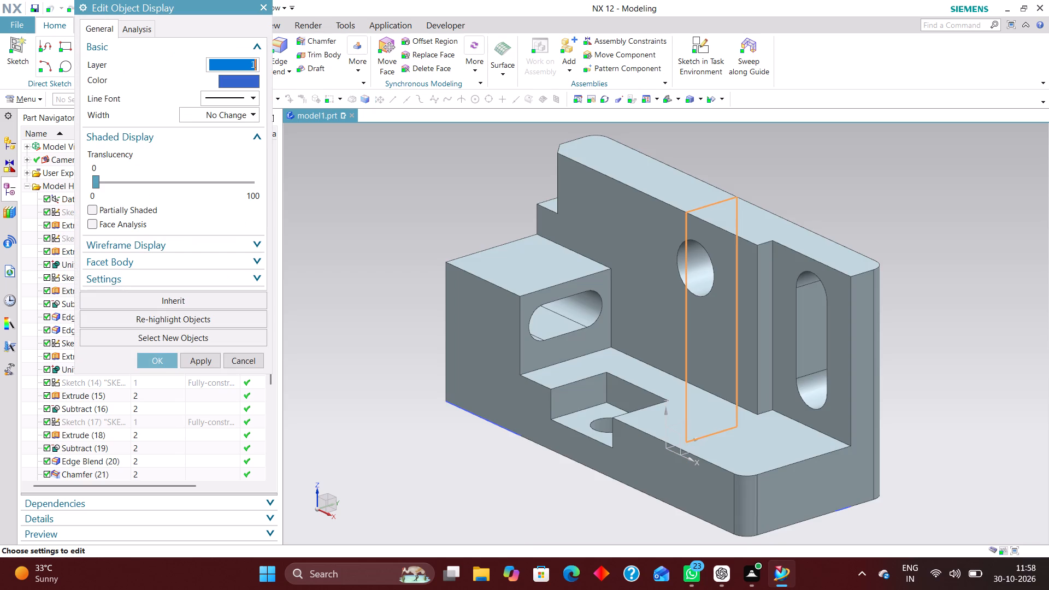
{"action": "type", "text": "12"}
{"action": "key", "text": "Return"}
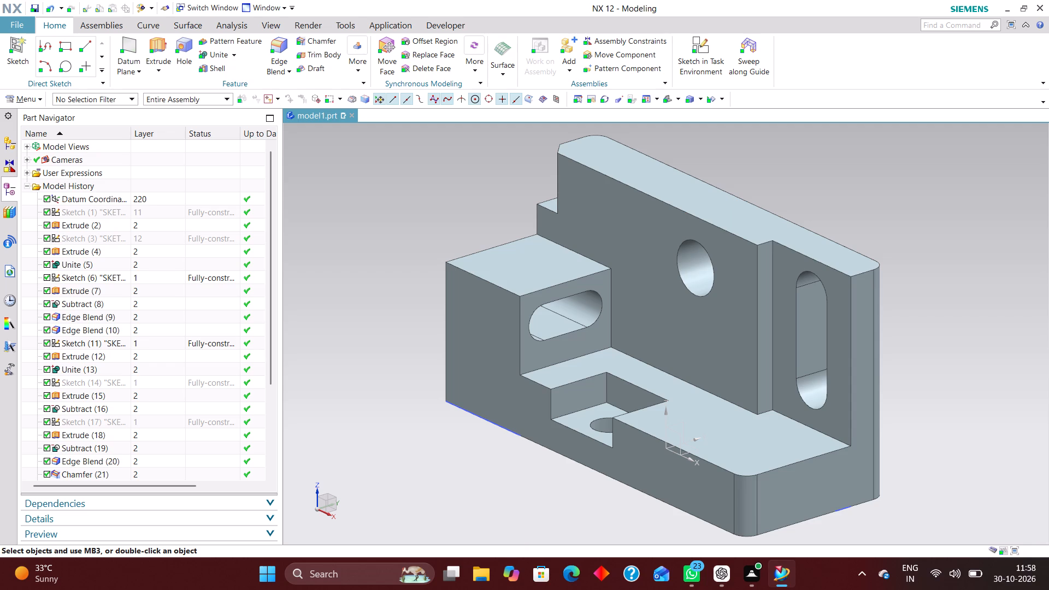
Move Sketch (6), the profile of the first subtracted extrusion, to layer 13.
{"action": "left_click", "coordinate": [149, 274]}
{"action": "key", "text": "ctrl+j"}
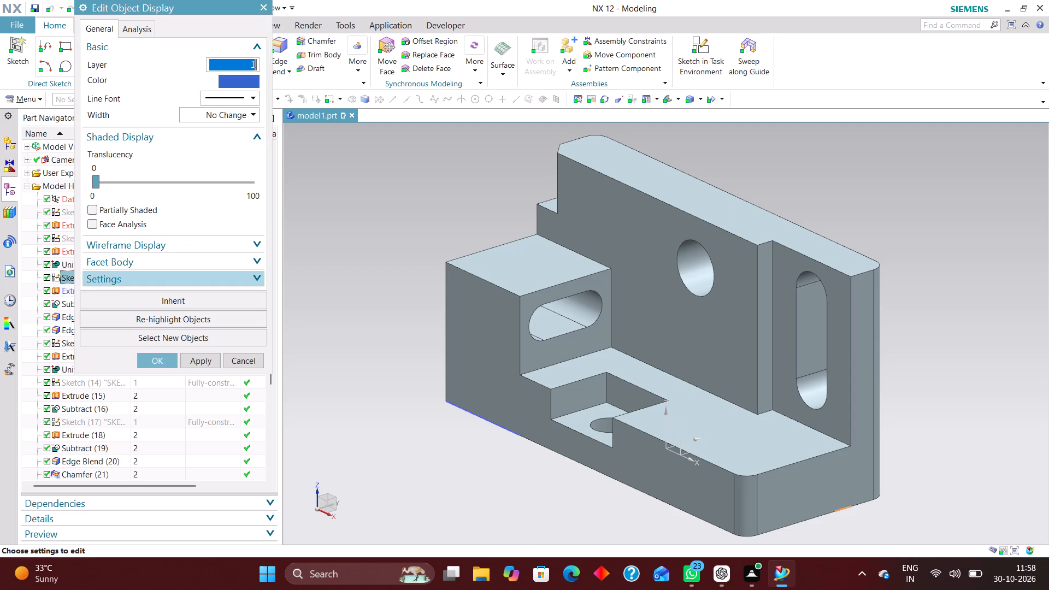
{"action": "type", "text": "13"}
{"action": "key", "text": "Return"}
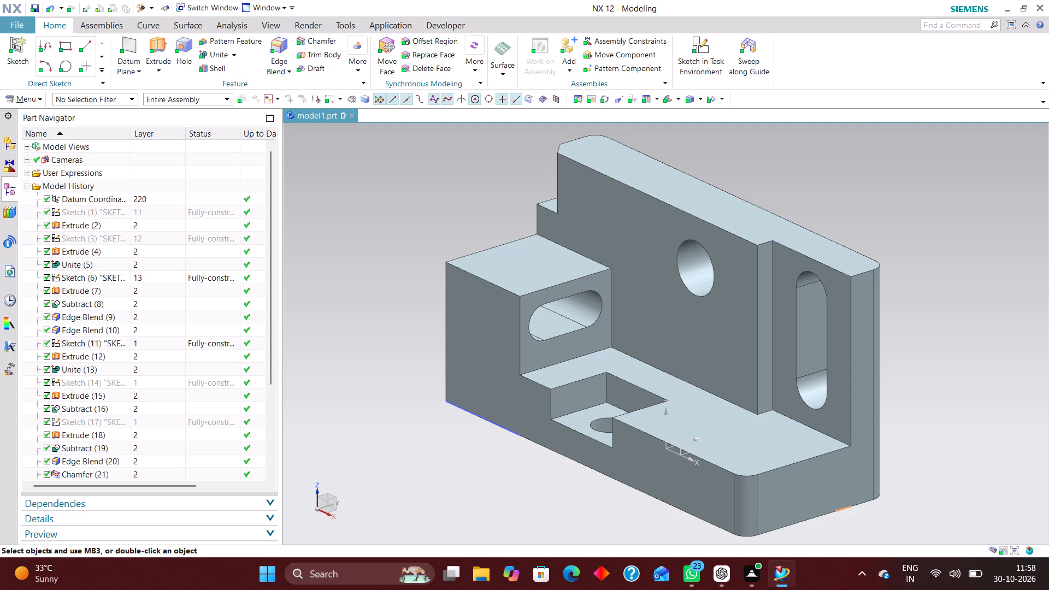
Move the end block's profile sketch, Sketch (11), to layer 14.
{"action": "left_click", "coordinate": [159, 348]}
{"action": "key", "text": "ctrl+j"}
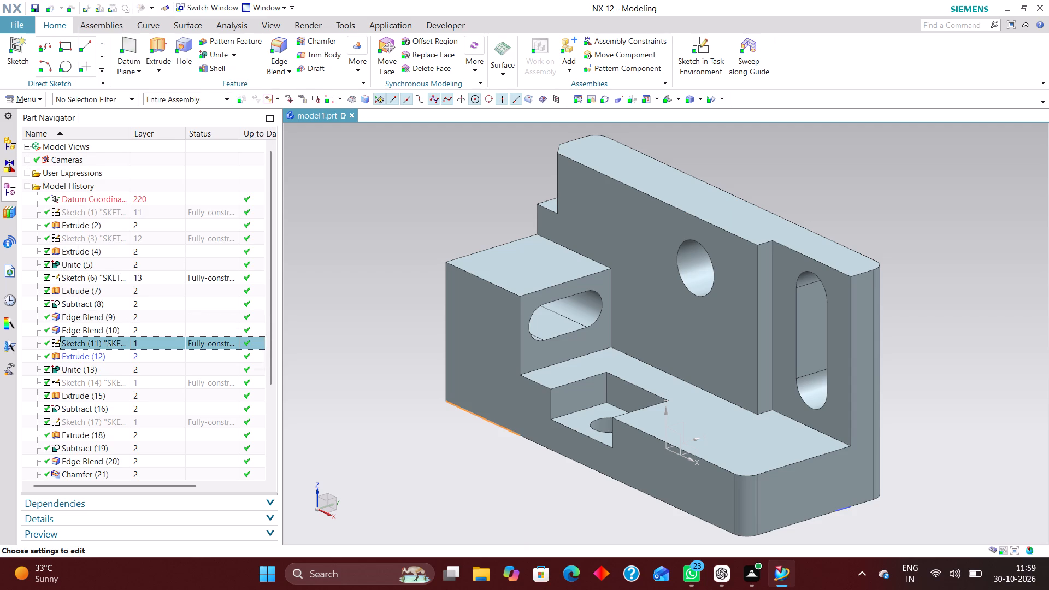
{"action": "key", "text": "1"}
{"action": "key", "text": "4"}
{"action": "key", "text": "Return"}
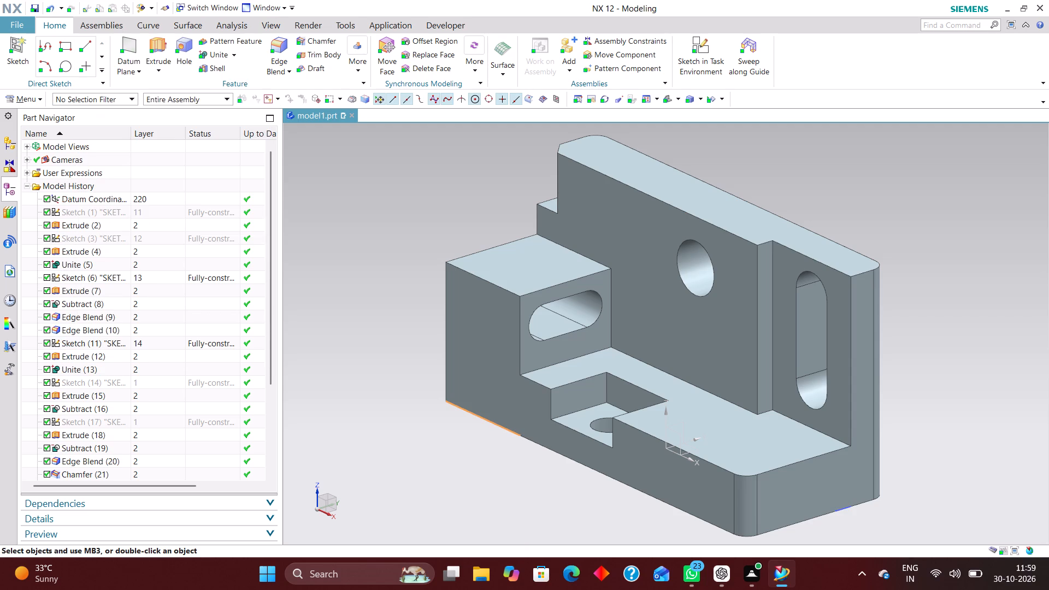
Move the rectangular pocket's sketch, Sketch (14), to layer 15.
{"action": "left_click", "coordinate": [156, 379]}
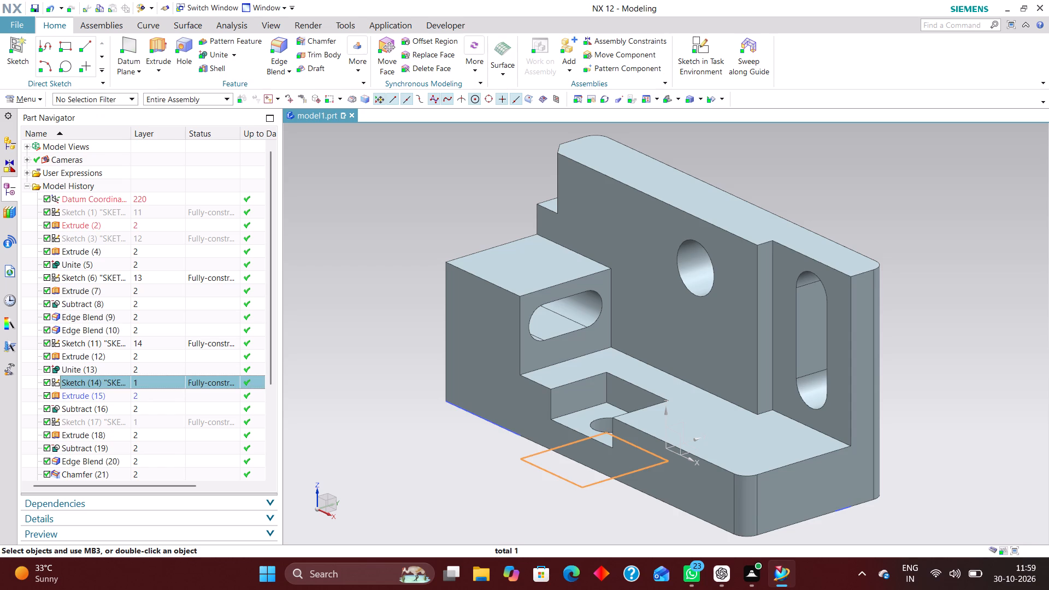
{"action": "key", "text": "ctrl+j"}
{"action": "type", "text": "15"}
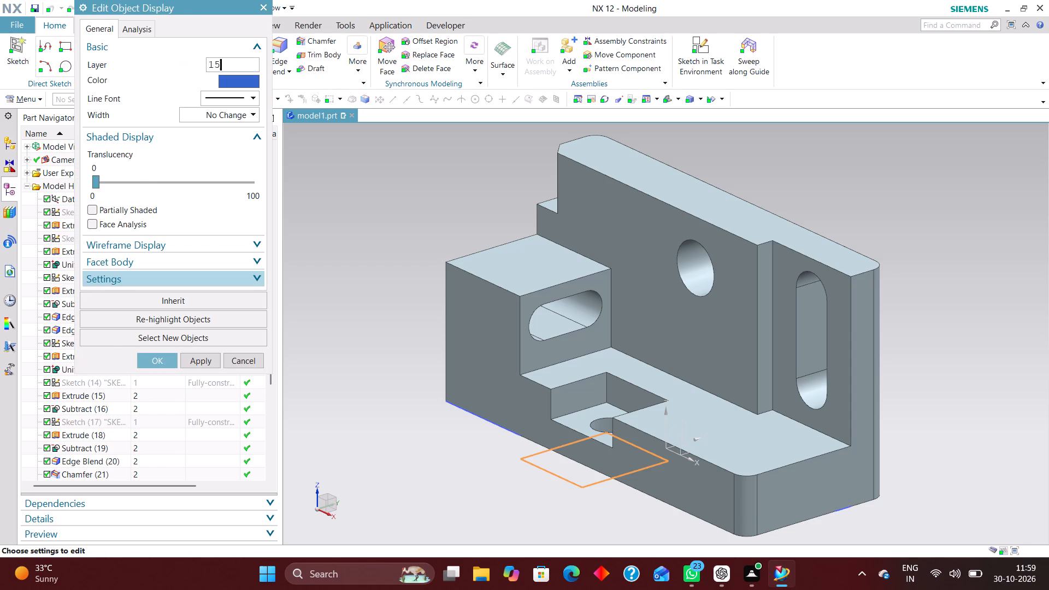
{"action": "key", "text": "Return"}
Move the wall corner notch's sketch, Sketch (17), to layer 16.
{"action": "left_click", "coordinate": [144, 423]}
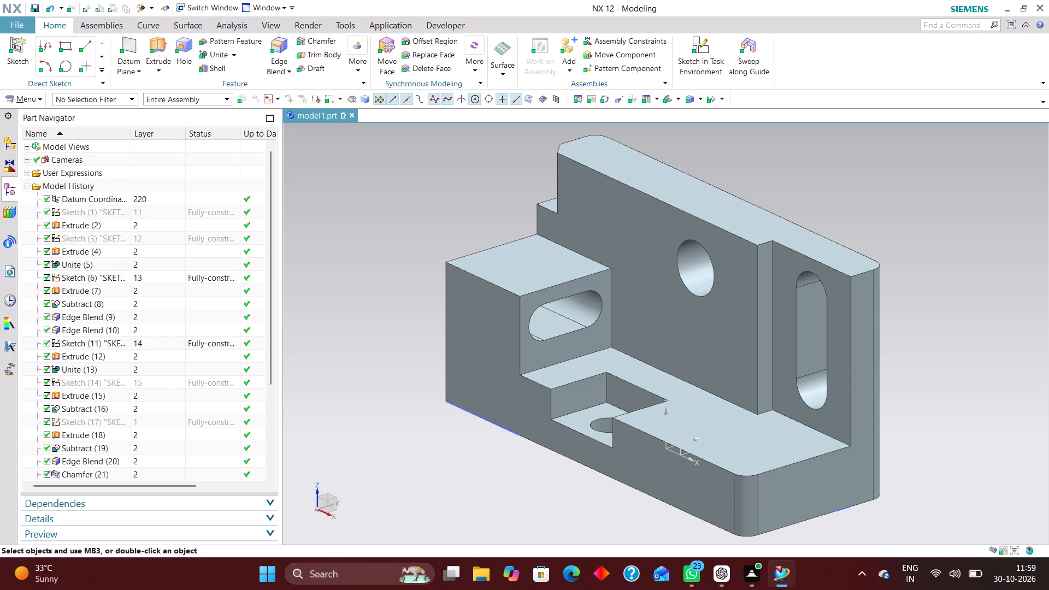
{"action": "key", "text": "ctrl+j"}
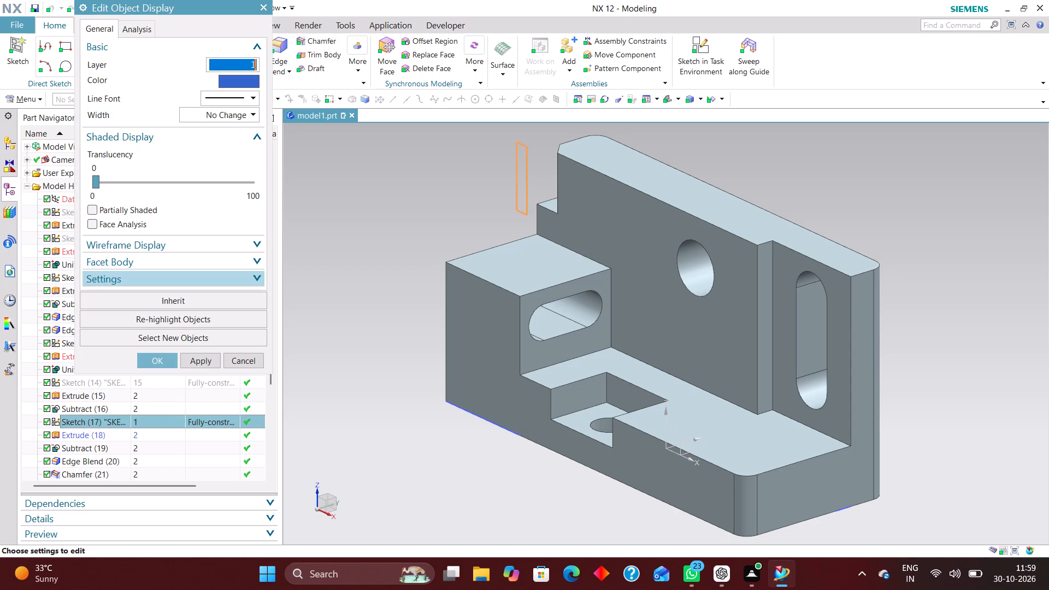
{"action": "type", "text": "16"}
{"action": "key", "text": "Return"}
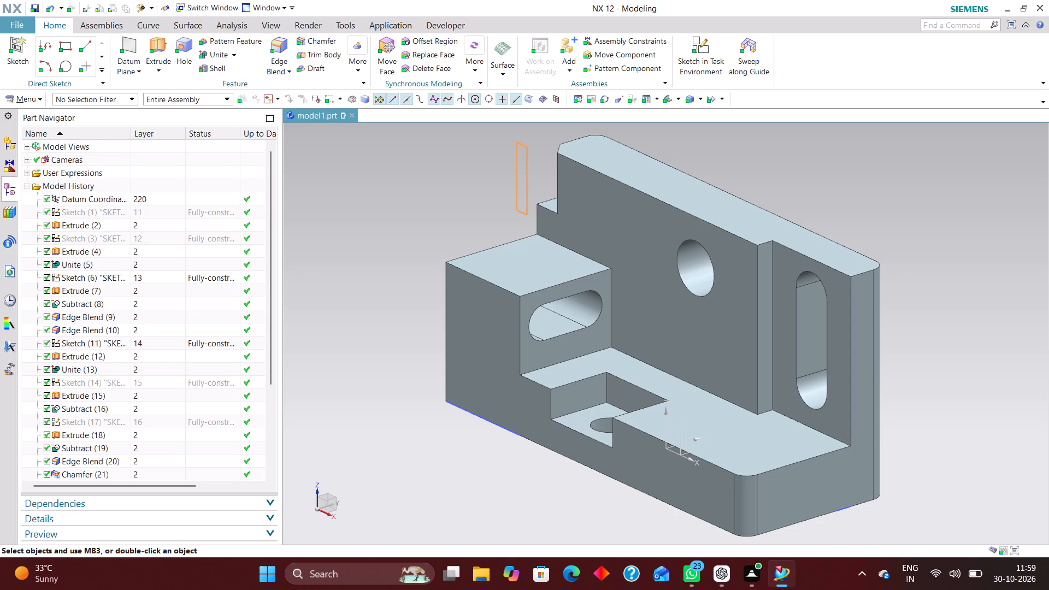
Move the end block's slot sketch, Sketch (22), to layer 17.
{"action": "scroll", "coordinate": [128, 414], "scroll_direction": "down", "scroll_amount": 6}
{"action": "left_click", "coordinate": [150, 366]}
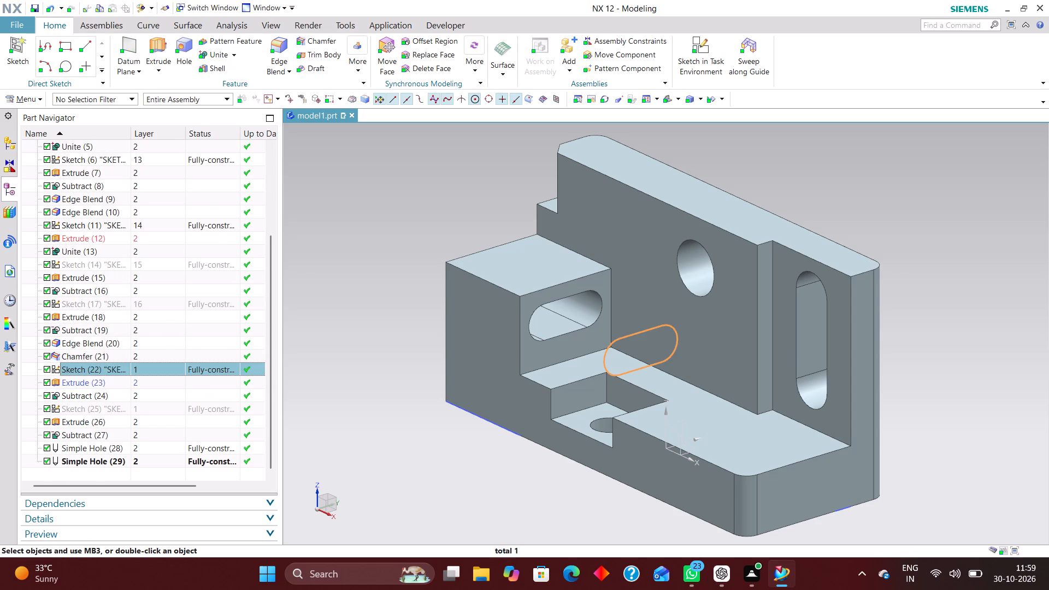
{"action": "key", "text": "ctrl+j"}
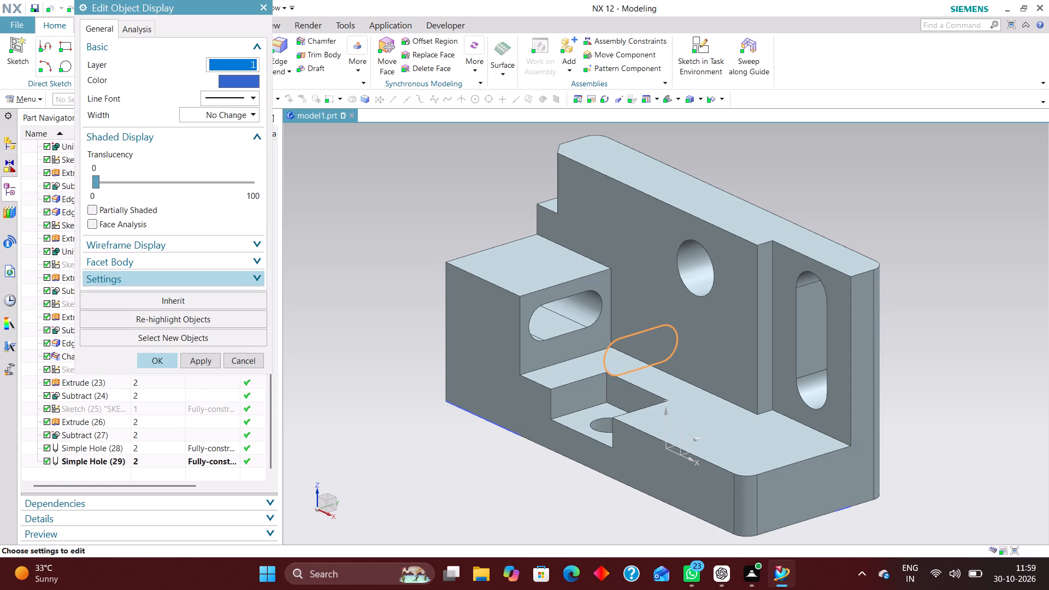
{"action": "type", "text": "17"}
{"action": "key", "text": "Return"}
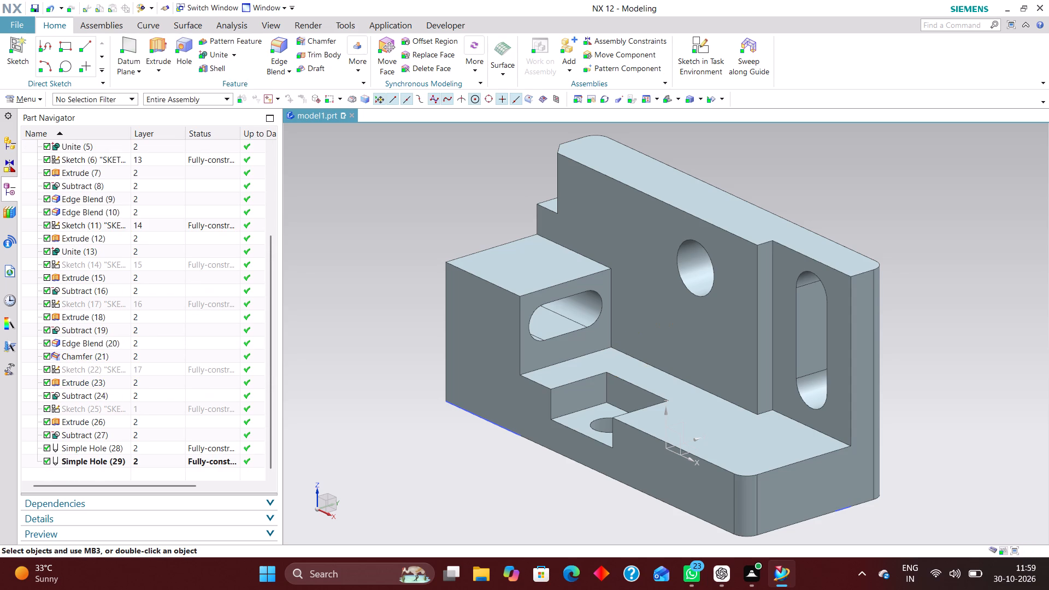
Move the upright wall's vertical slot sketch, Sketch (25), to layer 18.
{"action": "left_click", "coordinate": [159, 405]}
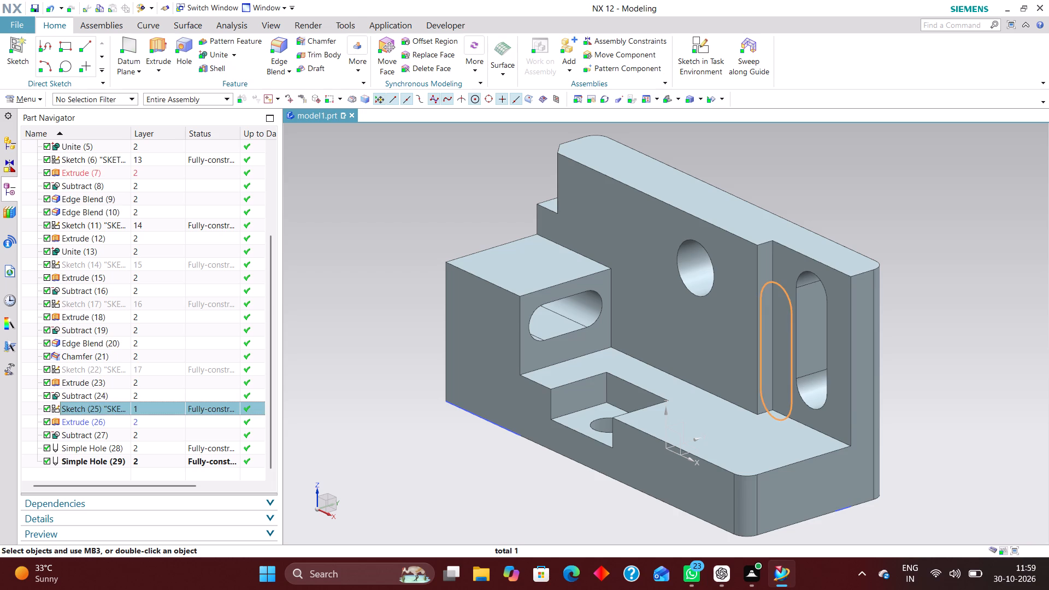
{"action": "key", "text": "j"}
{"action": "key", "text": "ctrl+j"}
{"action": "type", "text": "18"}
{"action": "key", "text": "Return"}
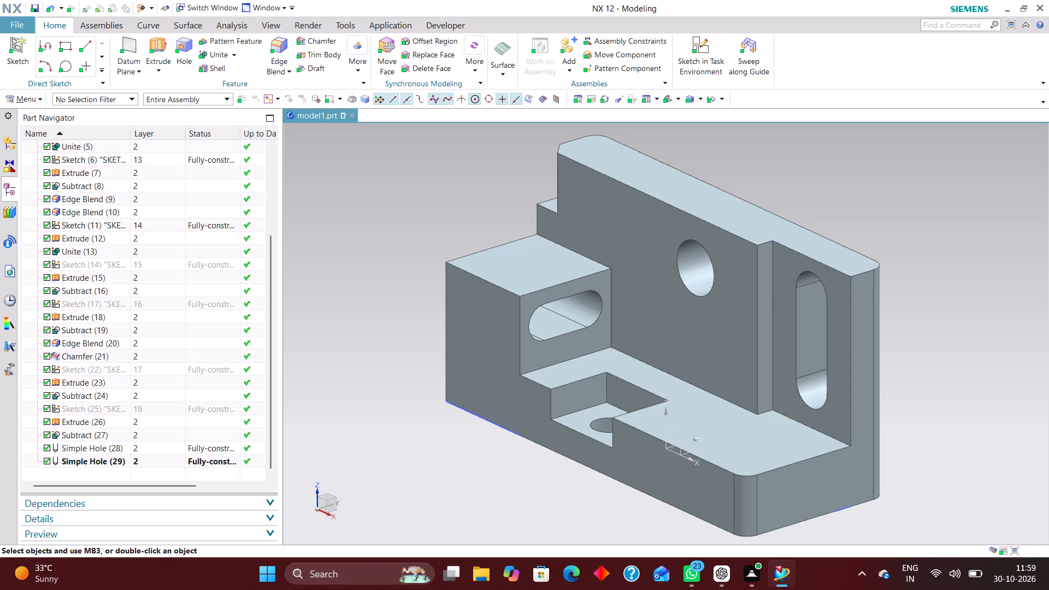
Group Simple Hole (28) and Simple Hole (29) into a feature group named HOLES.
{"action": "left_click", "coordinate": [109, 462], "text": "ctrl"}
{"action": "left_click", "coordinate": [113, 445], "text": "ctrl"}
{"action": "right_click", "coordinate": [112, 443]}
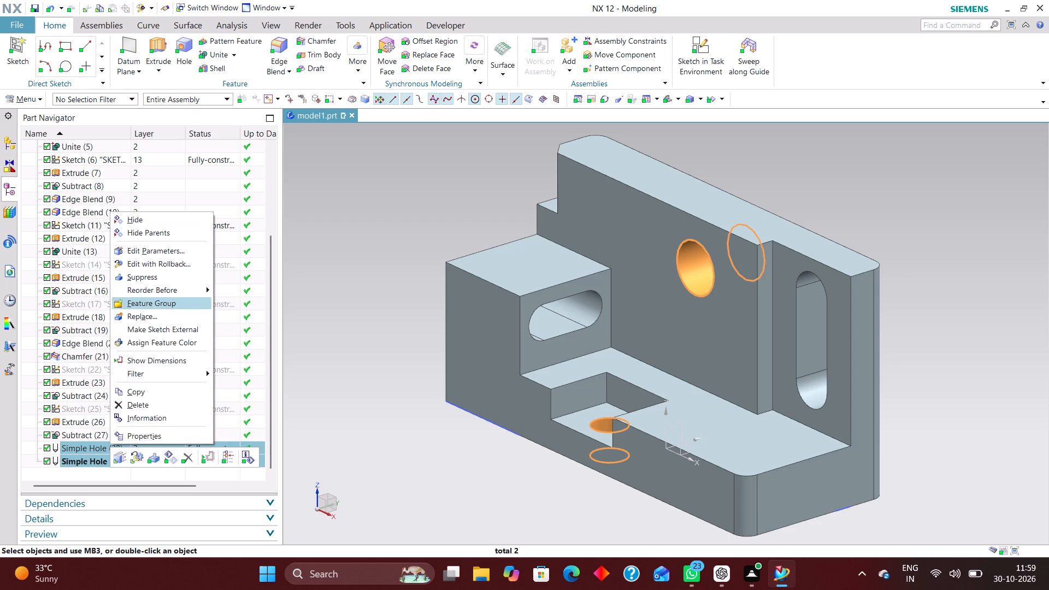
{"action": "left_click", "coordinate": [164, 300]}
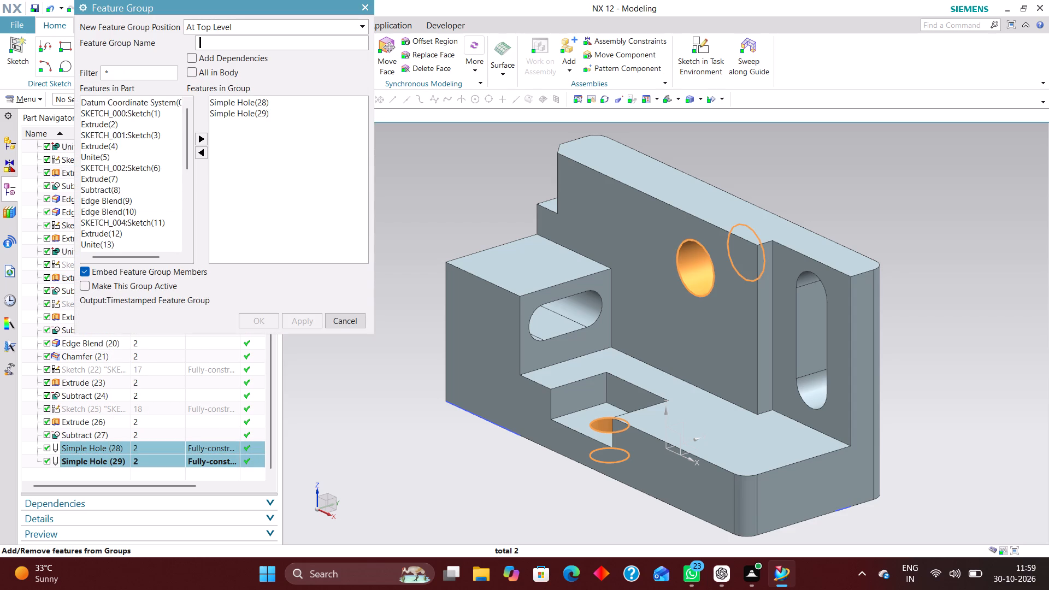
{"action": "type", "text": "HOLES"}
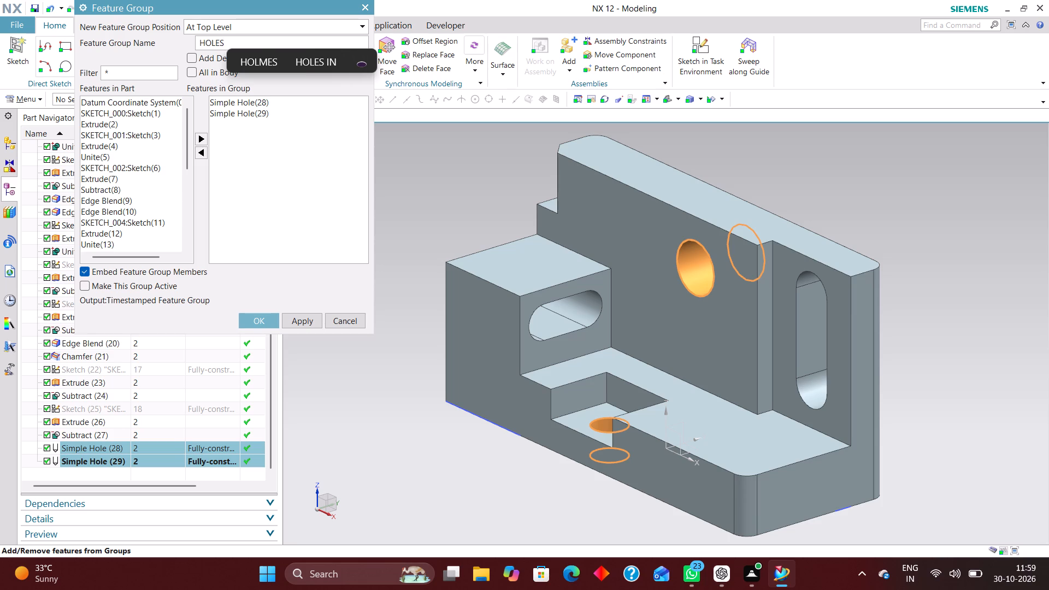
{"action": "left_click", "coordinate": [257, 322]}
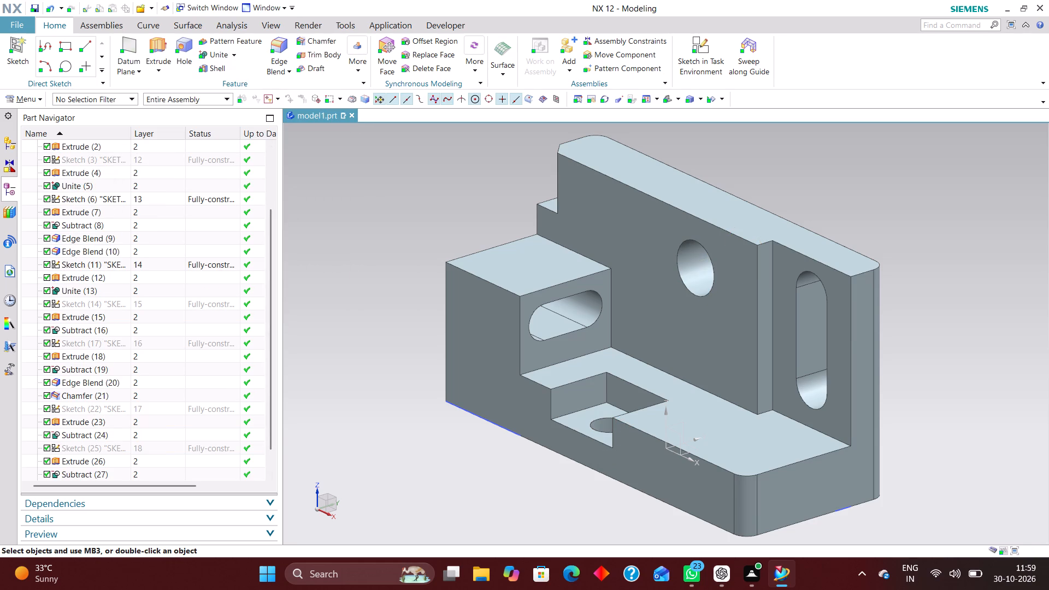
Hide the two sketches still displayed on the bracket's underside, Sketch (11) and Sketch (6).
{"action": "scroll", "coordinate": [122, 386], "scroll_direction": "up", "scroll_amount": 2}
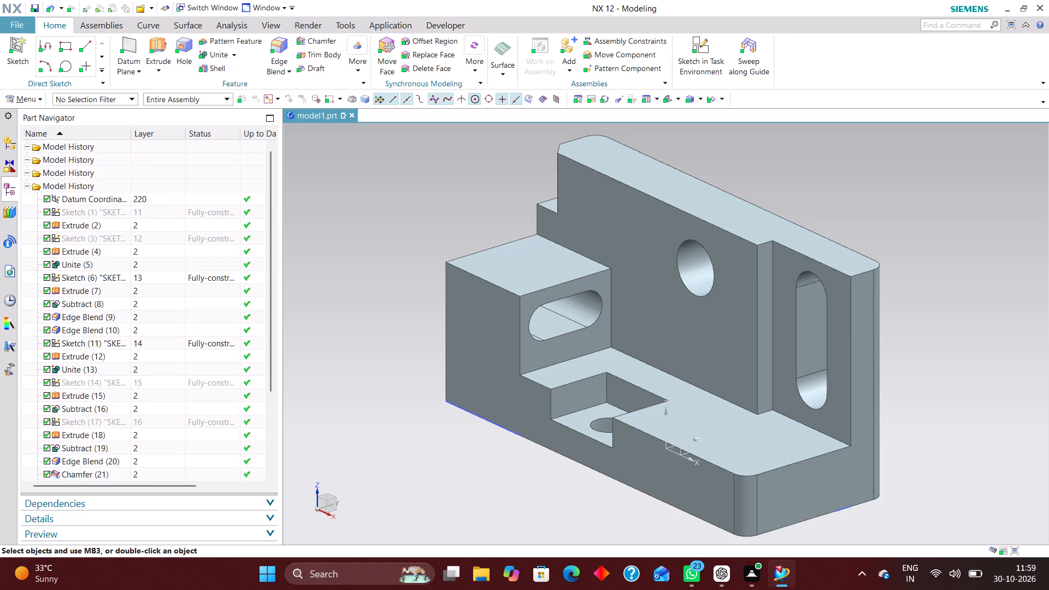
{"action": "scroll", "coordinate": [123, 386], "scroll_direction": "up", "scroll_amount": 2}
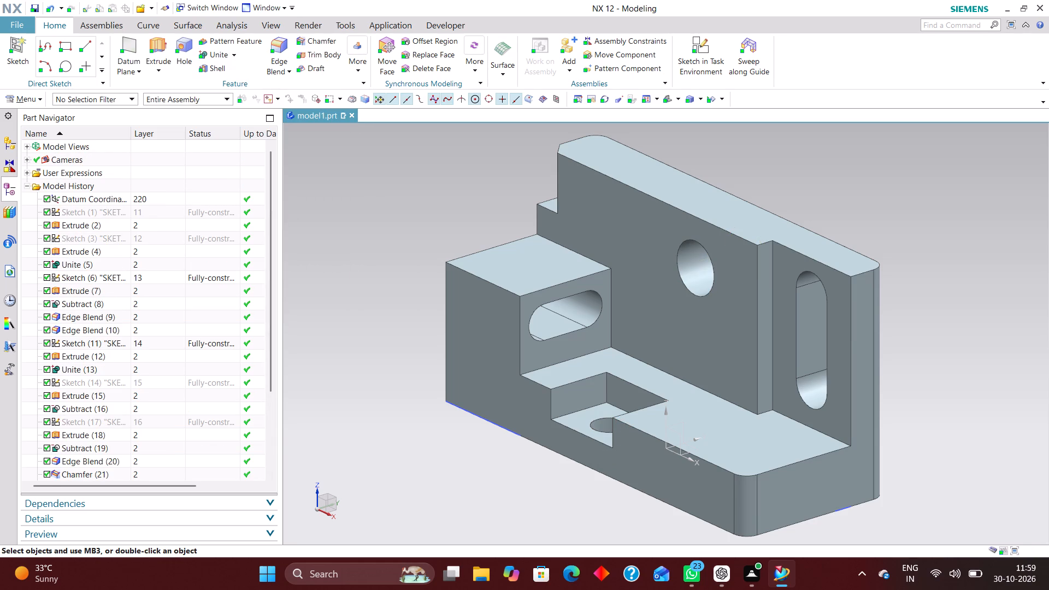
{"action": "left_click", "coordinate": [161, 341]}
{"action": "middle_click_drag", "start_coordinate": [540, 471], "coordinate": [544, 414]}
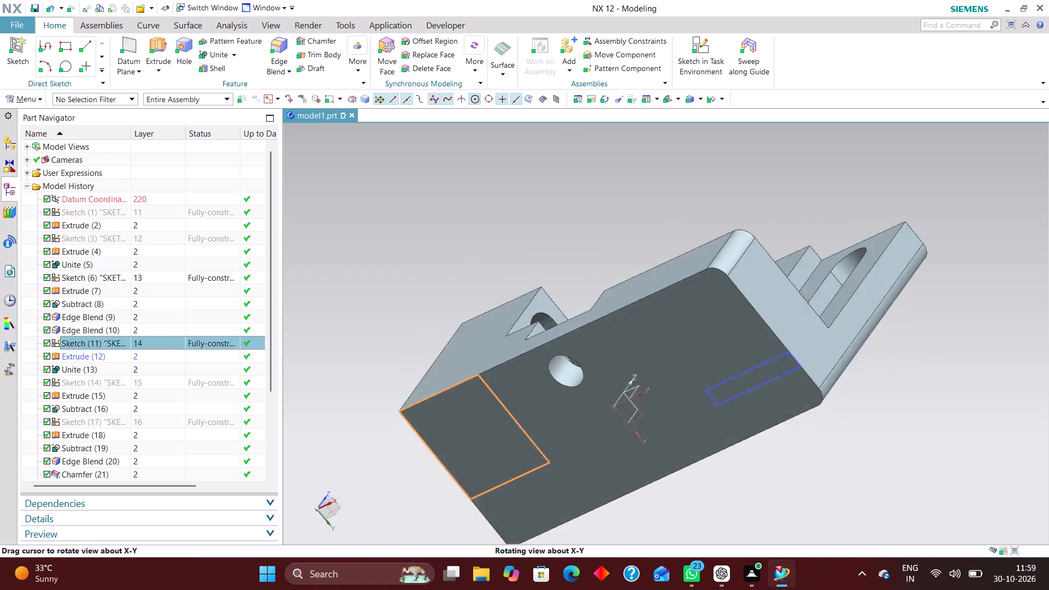
{"action": "middle_click_drag", "start_coordinate": [544, 414], "coordinate": [551, 436]}
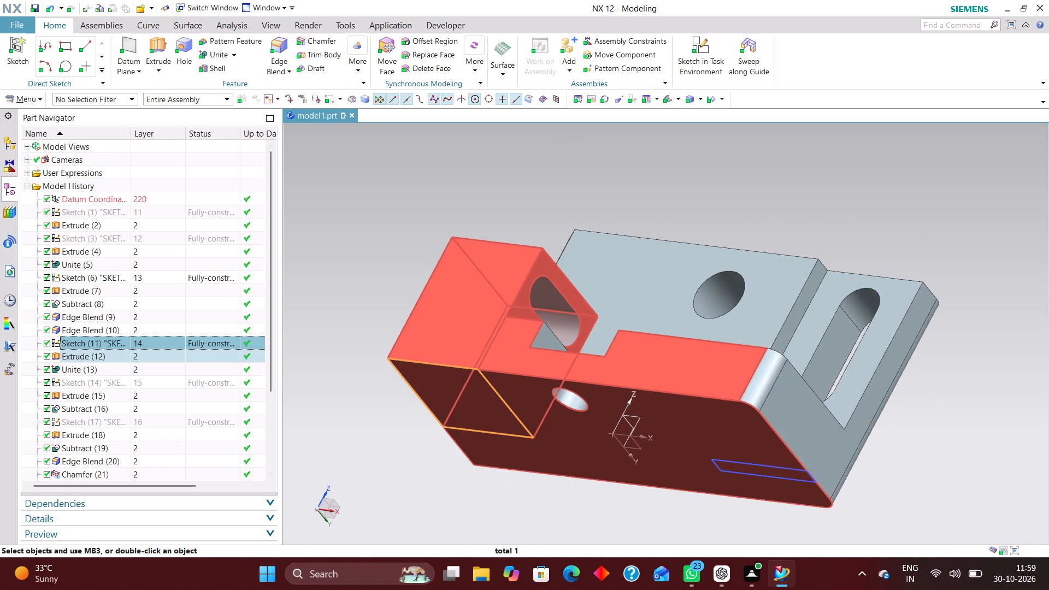
{"action": "left_click", "coordinate": [309, 371]}
{"action": "left_click", "coordinate": [164, 392]}
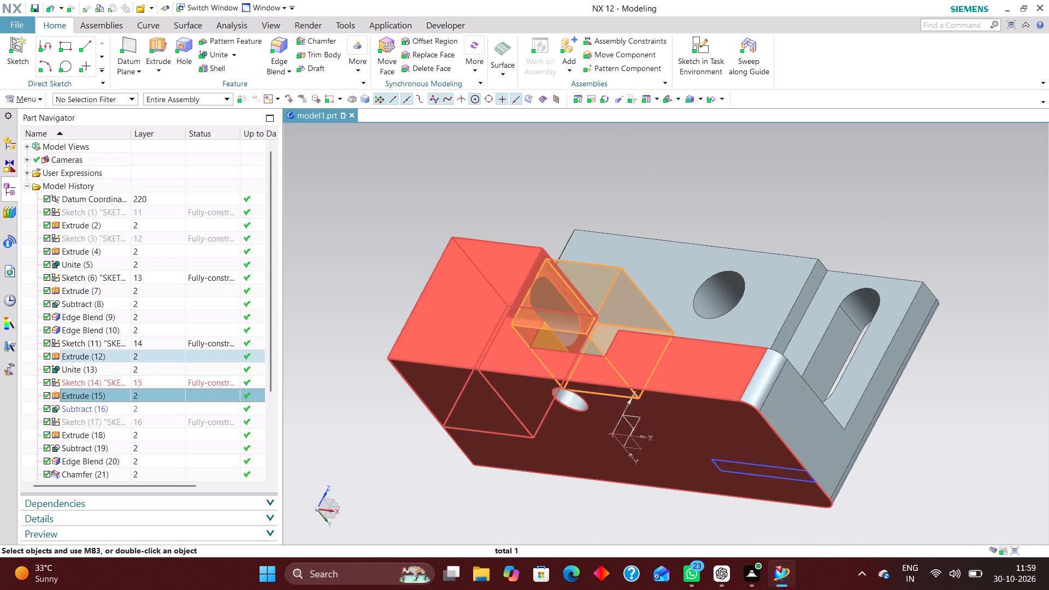
{"action": "left_click", "coordinate": [229, 443]}
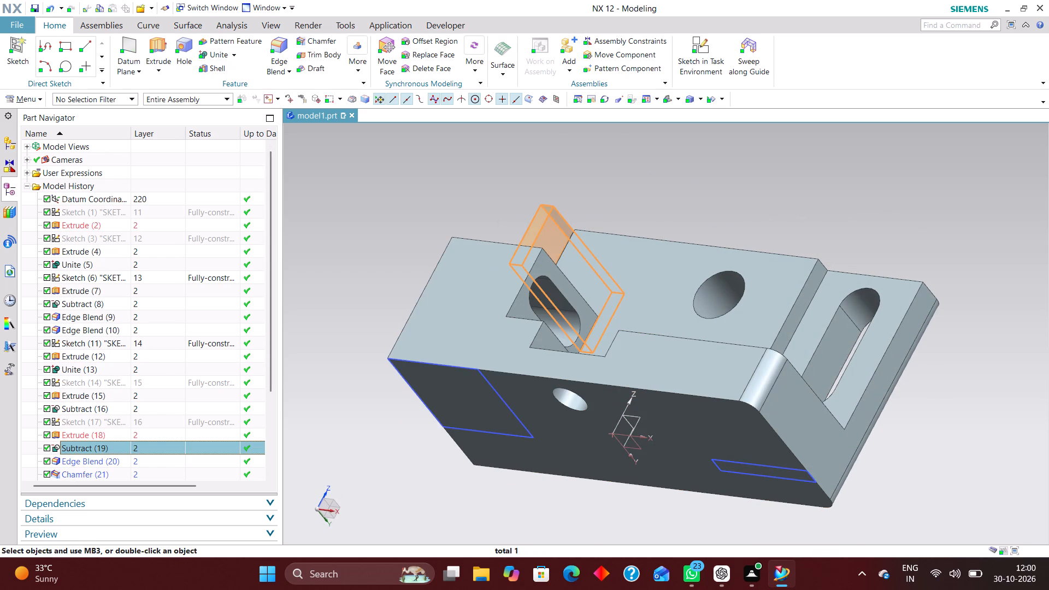
{"action": "right_click_drag", "start_coordinate": [511, 408], "coordinate": [511, 455]}
{"action": "right_click_drag", "start_coordinate": [751, 462], "coordinate": [756, 518]}
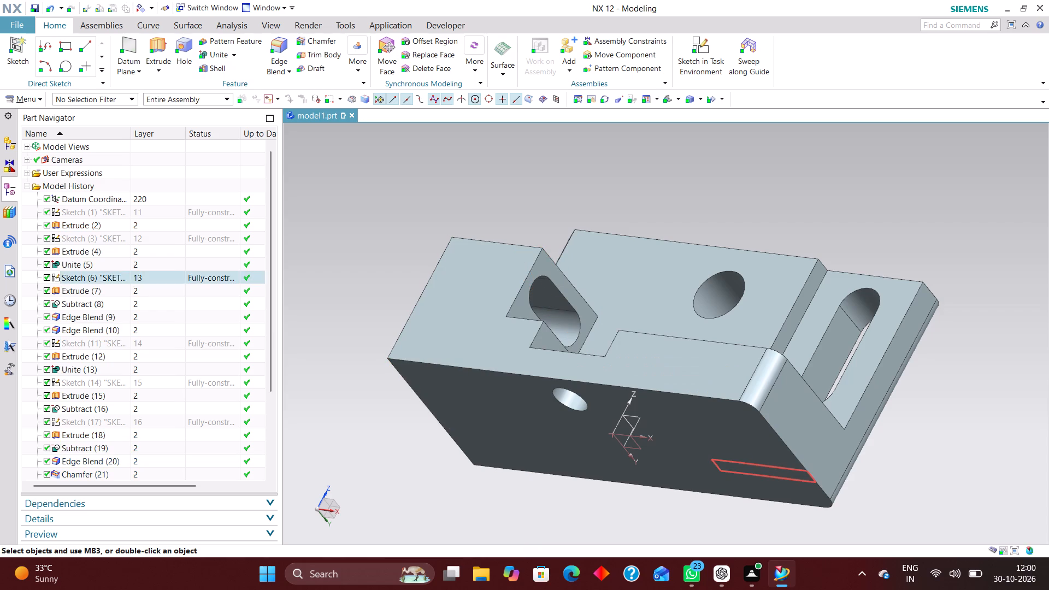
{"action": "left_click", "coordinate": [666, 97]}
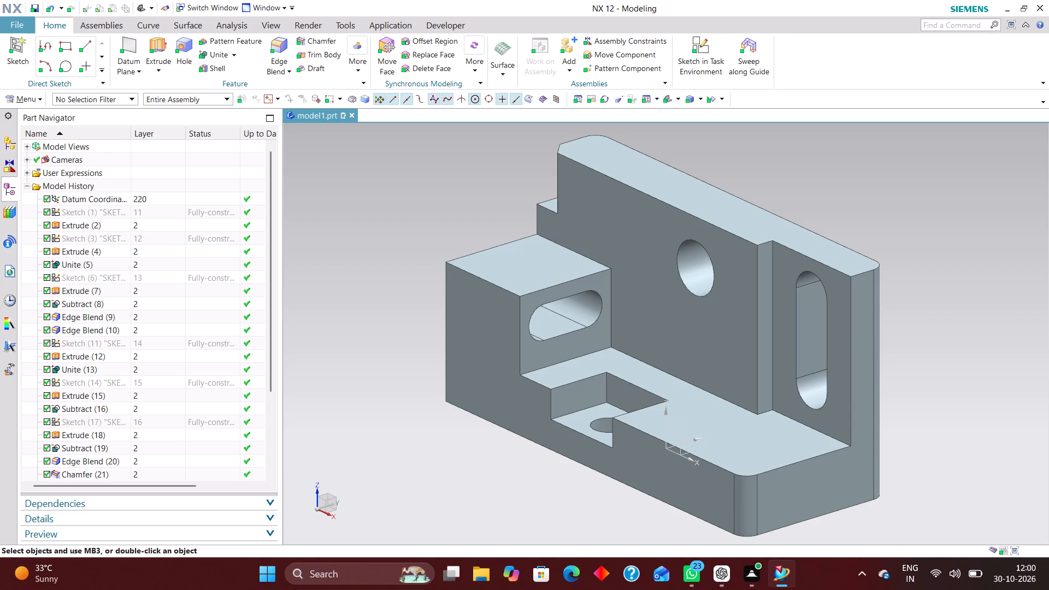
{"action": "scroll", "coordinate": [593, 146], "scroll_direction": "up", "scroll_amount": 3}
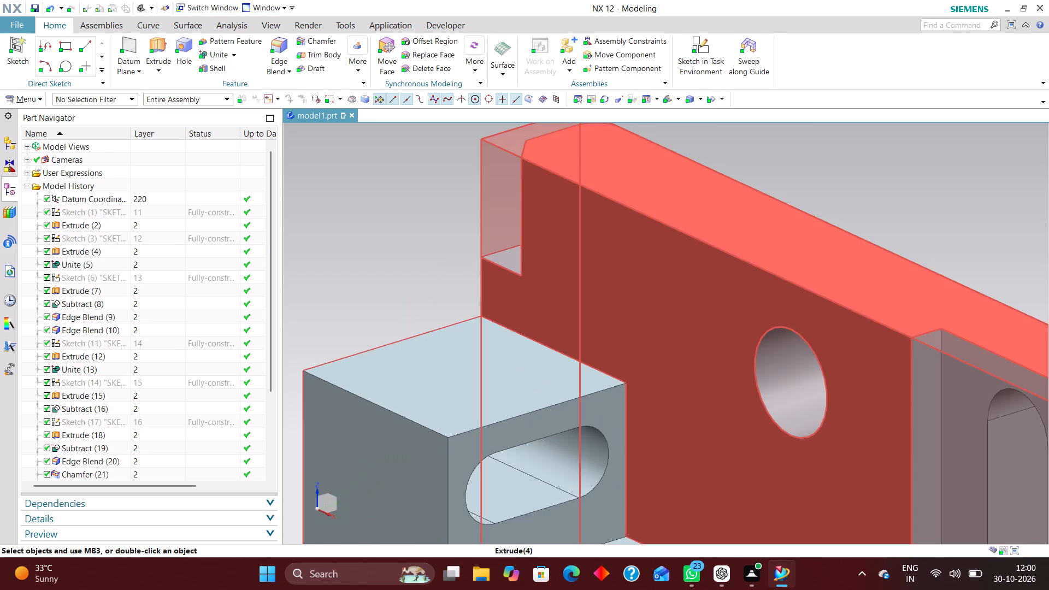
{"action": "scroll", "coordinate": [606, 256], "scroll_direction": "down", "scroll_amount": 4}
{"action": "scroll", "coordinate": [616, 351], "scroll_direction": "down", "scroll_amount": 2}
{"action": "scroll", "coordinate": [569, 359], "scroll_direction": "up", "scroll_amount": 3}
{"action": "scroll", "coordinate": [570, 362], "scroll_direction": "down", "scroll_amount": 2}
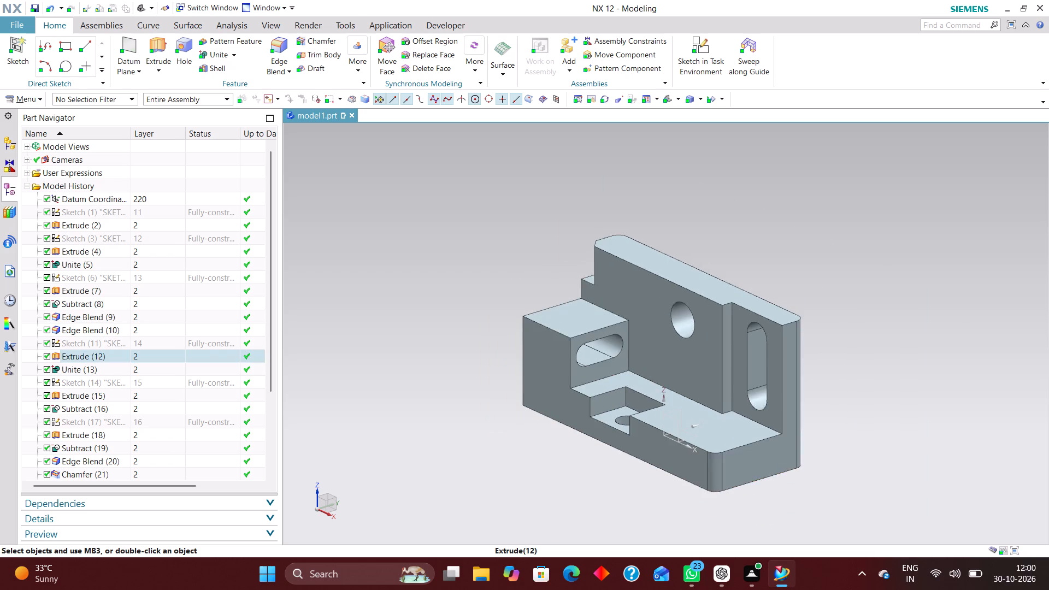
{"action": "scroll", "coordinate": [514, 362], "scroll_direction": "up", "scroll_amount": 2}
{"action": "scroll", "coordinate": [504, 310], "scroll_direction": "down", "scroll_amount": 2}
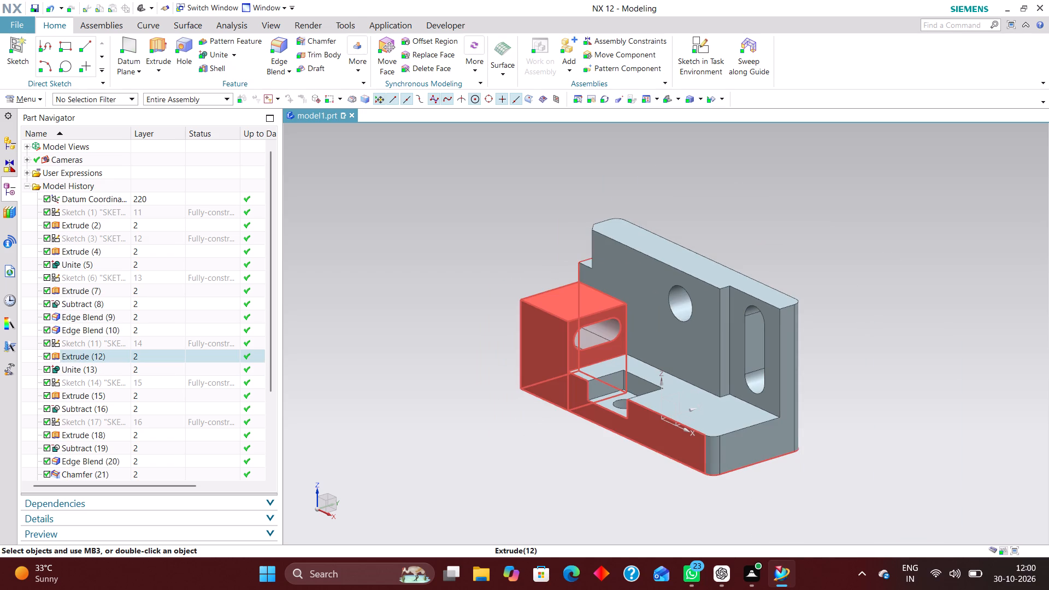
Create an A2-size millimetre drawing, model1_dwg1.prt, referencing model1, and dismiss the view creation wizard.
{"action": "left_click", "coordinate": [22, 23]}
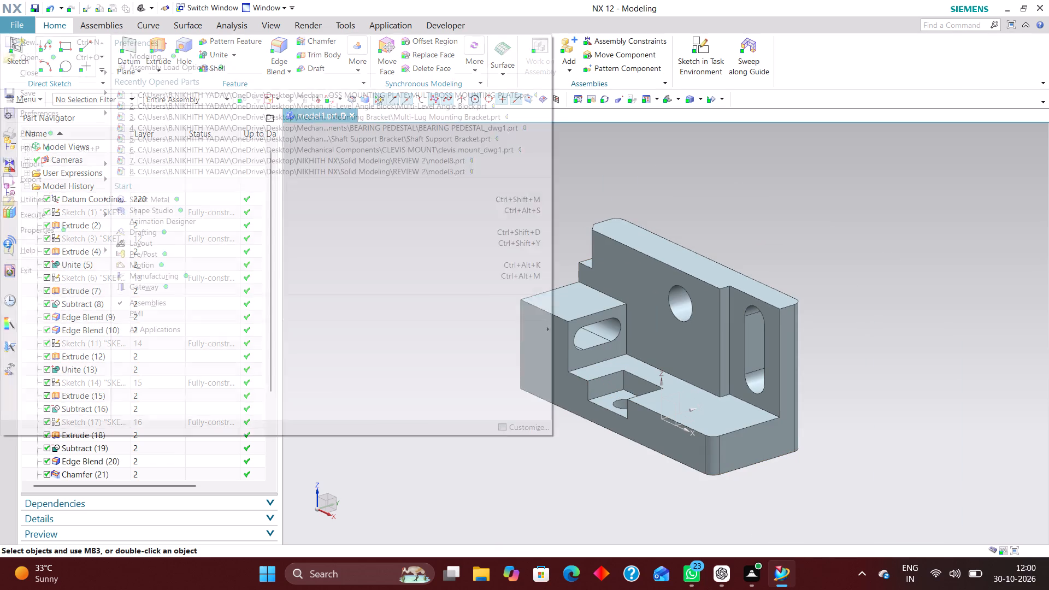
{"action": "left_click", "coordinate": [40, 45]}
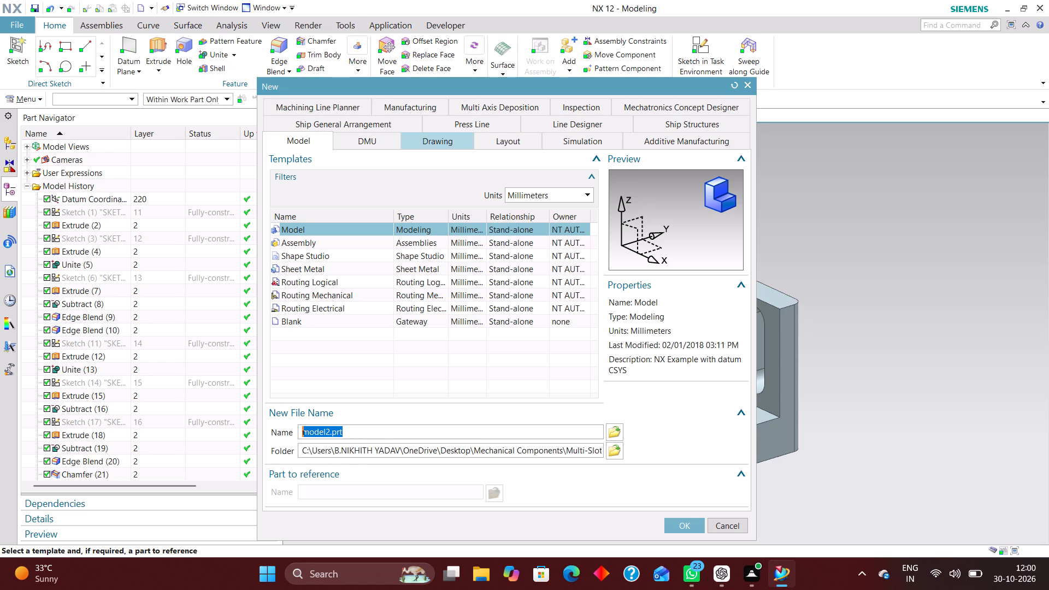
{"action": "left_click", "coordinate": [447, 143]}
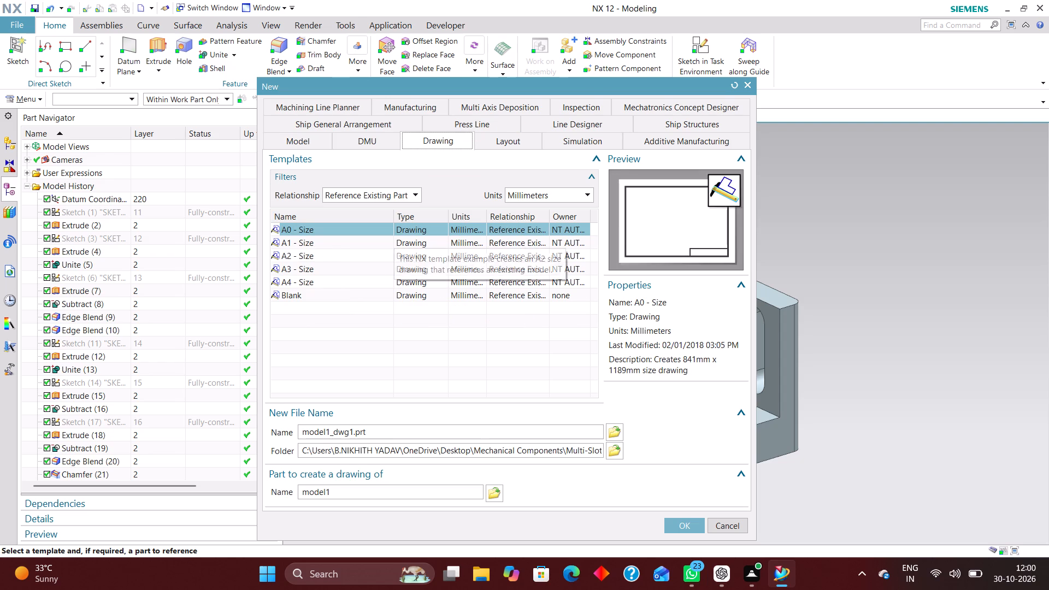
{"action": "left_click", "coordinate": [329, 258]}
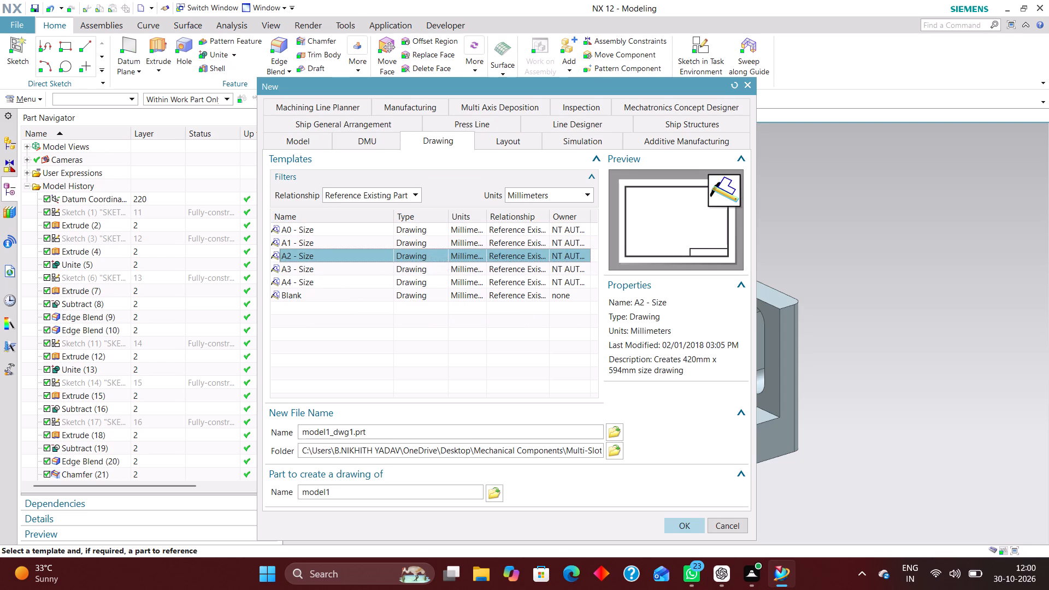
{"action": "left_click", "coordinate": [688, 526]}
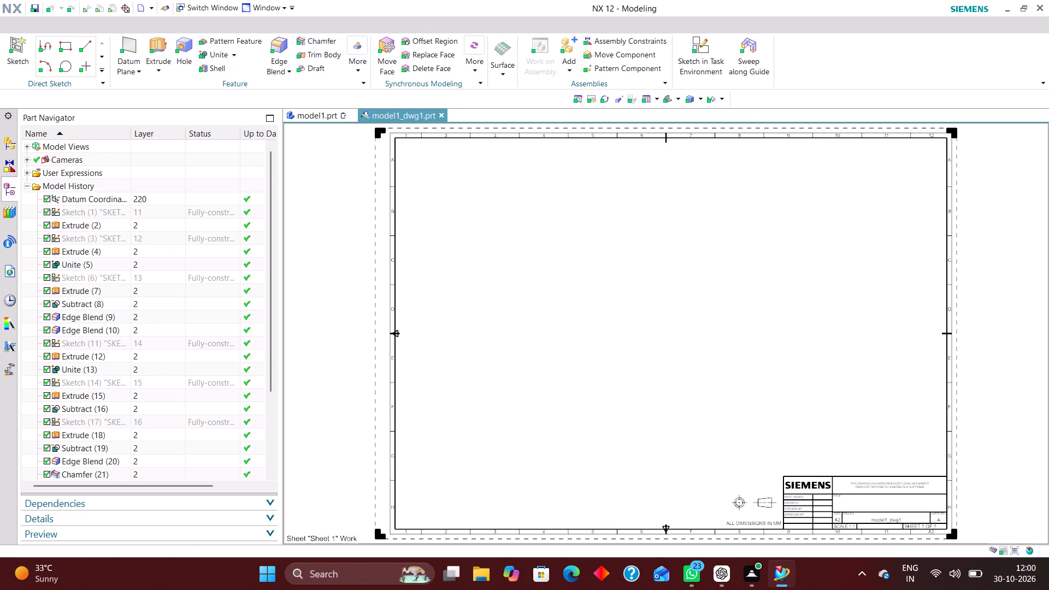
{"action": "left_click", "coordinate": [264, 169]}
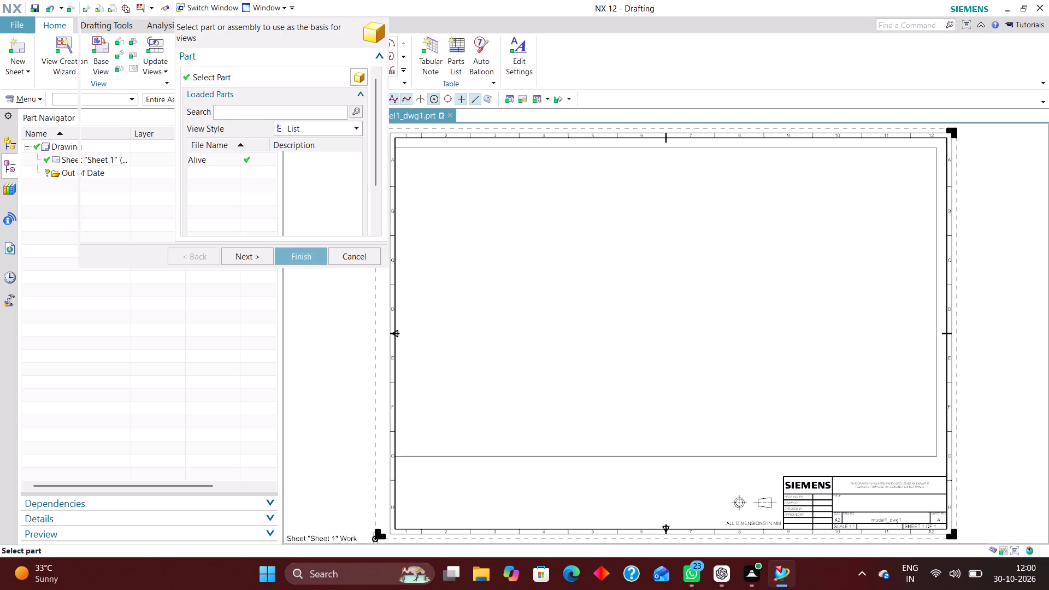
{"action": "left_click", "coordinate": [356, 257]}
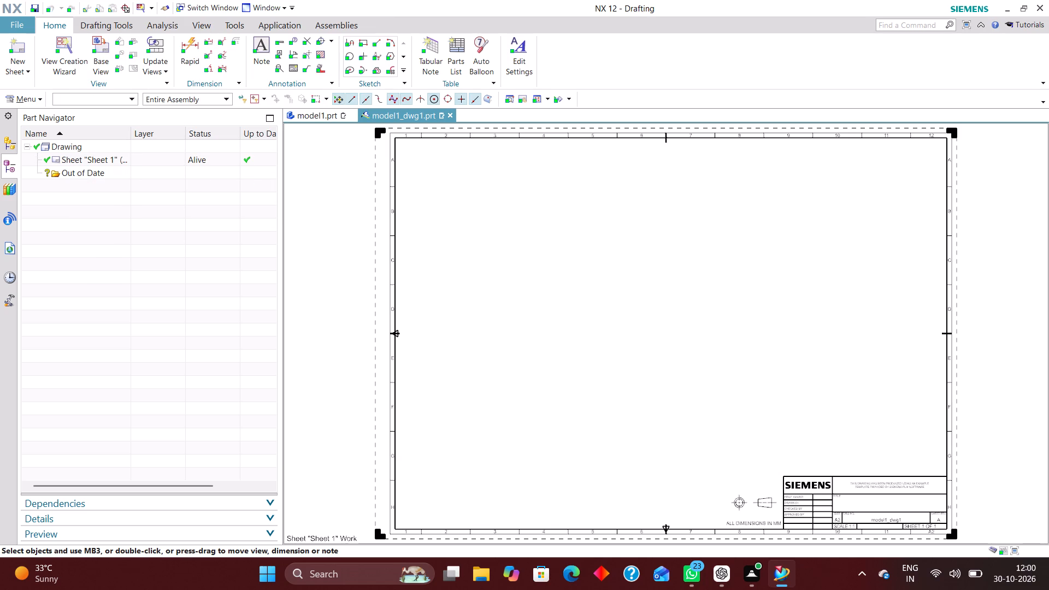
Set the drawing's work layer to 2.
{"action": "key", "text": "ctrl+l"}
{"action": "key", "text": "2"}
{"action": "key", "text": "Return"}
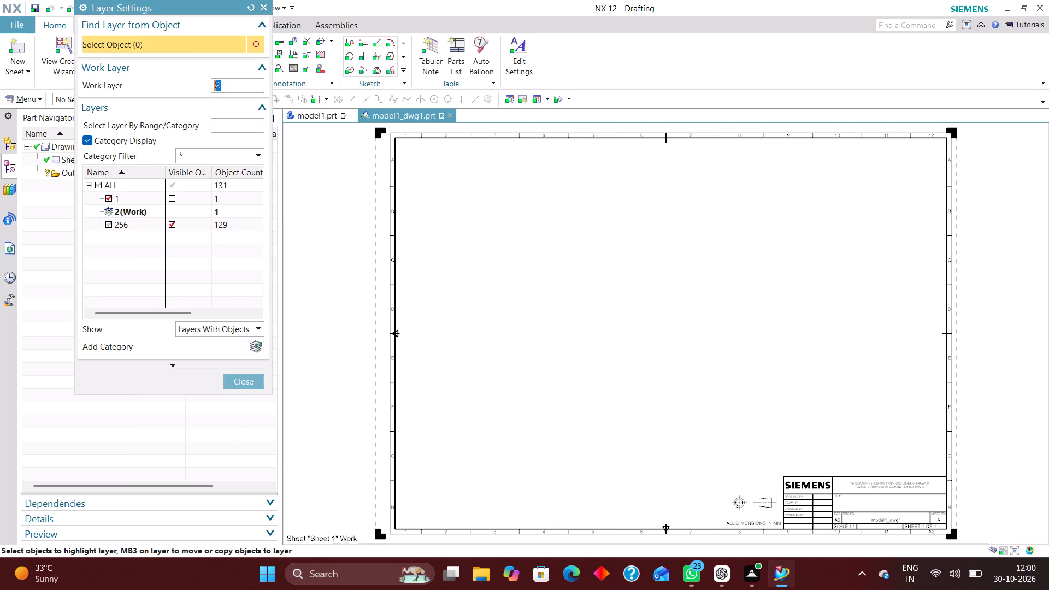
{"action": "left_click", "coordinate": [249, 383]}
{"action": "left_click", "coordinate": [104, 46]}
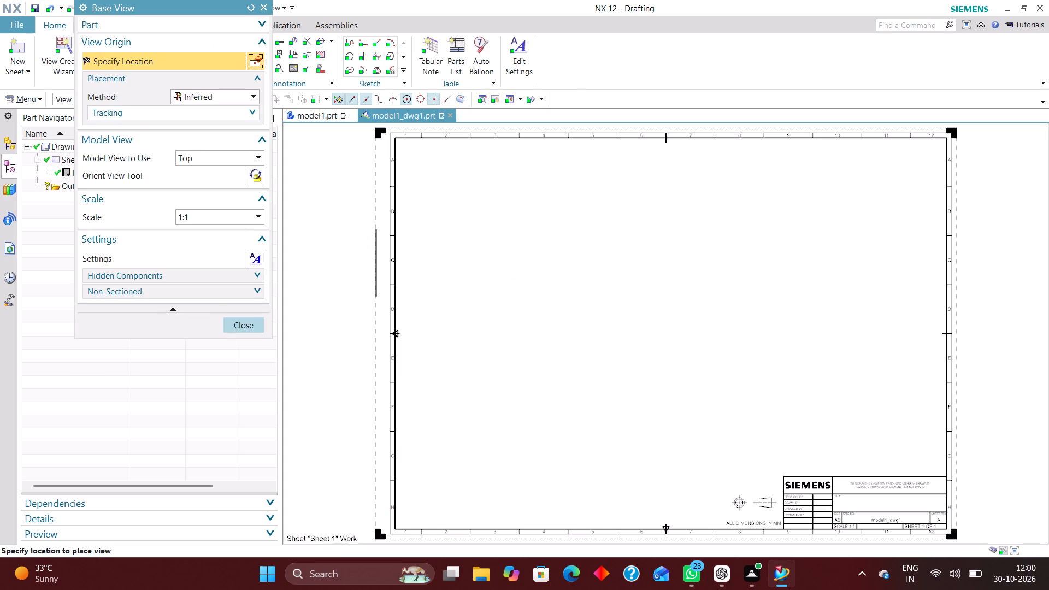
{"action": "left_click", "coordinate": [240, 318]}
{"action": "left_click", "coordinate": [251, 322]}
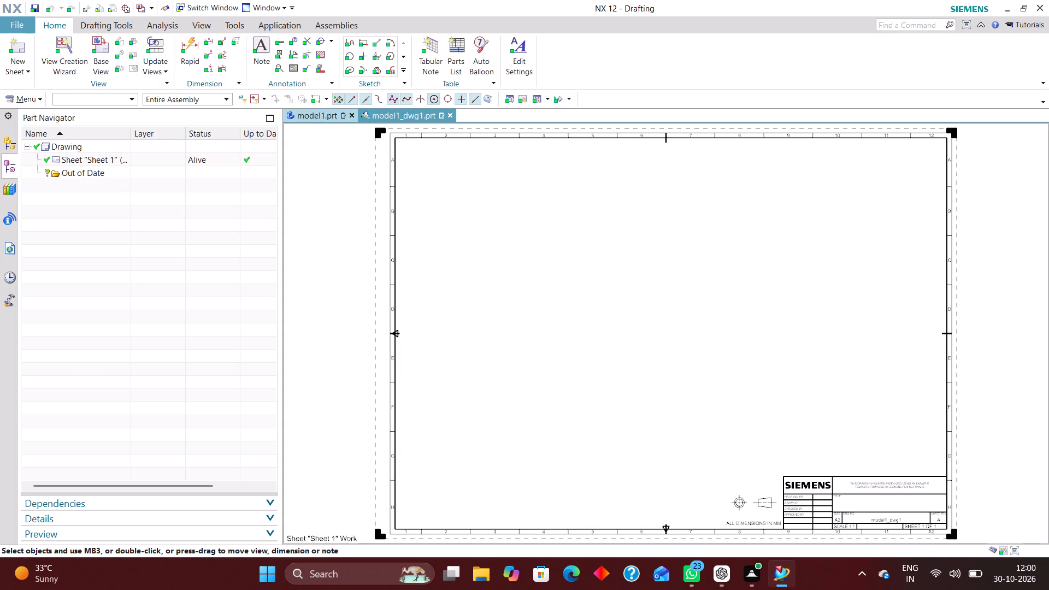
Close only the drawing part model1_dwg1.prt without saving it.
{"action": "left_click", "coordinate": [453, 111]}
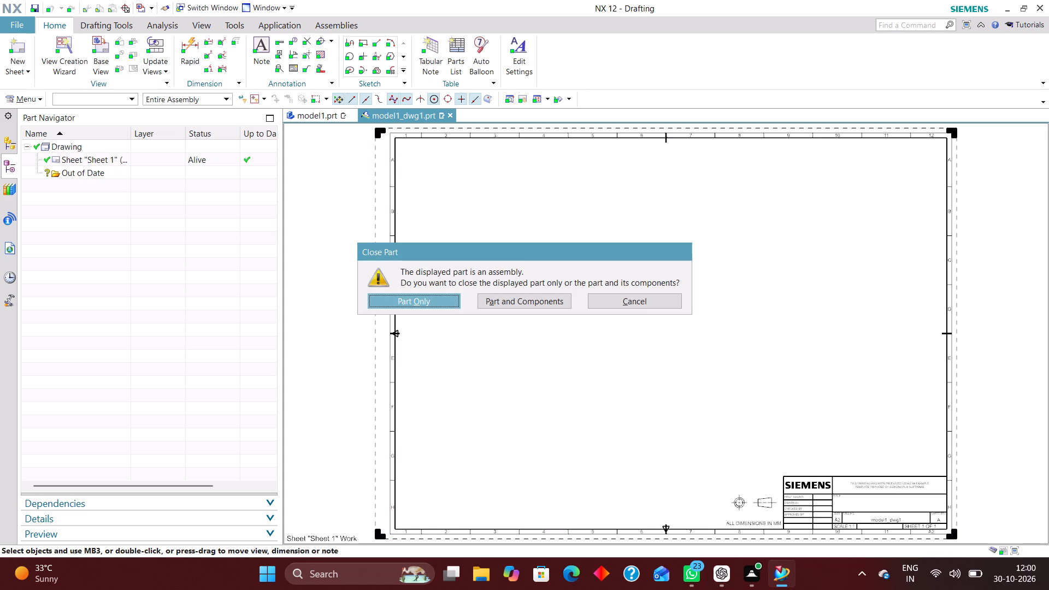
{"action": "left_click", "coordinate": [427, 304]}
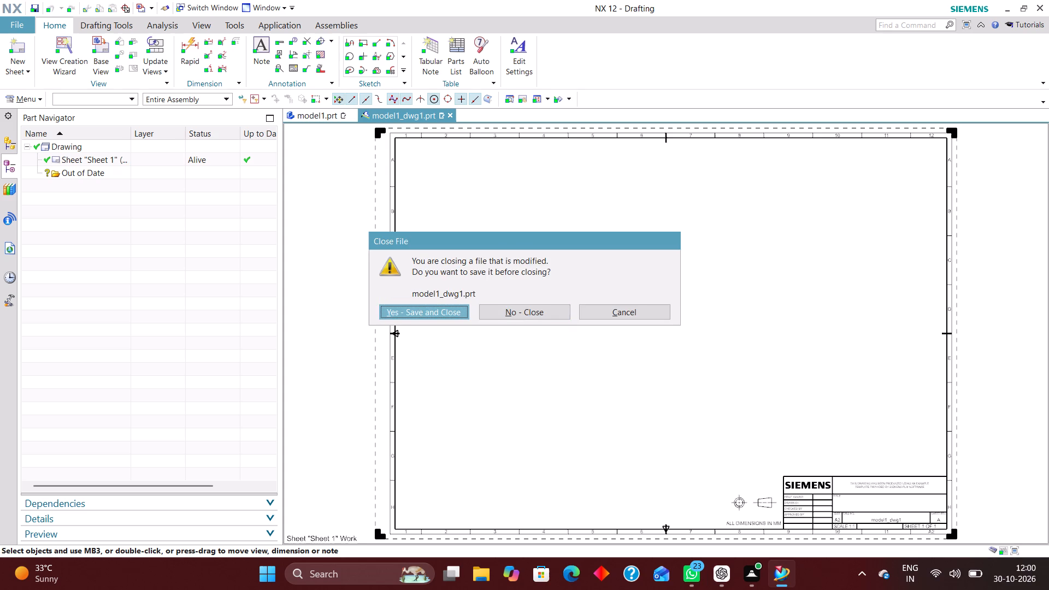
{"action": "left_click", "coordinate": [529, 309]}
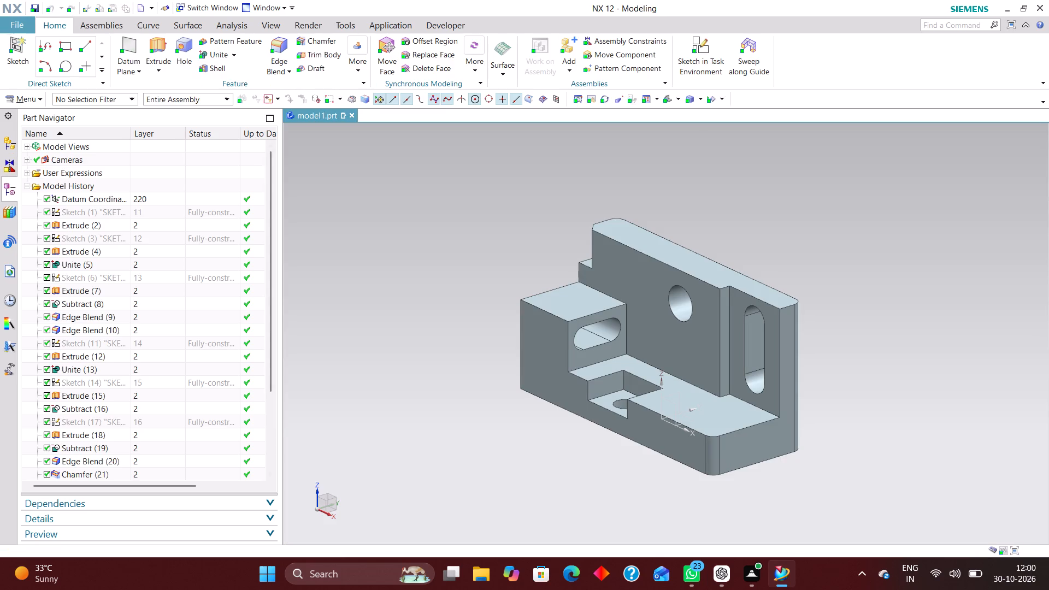
Assign the library material Iron_Cast_G60 to the bracket's solid body.
{"action": "scroll", "coordinate": [135, 296], "scroll_direction": "down", "scroll_amount": 2}
{"action": "scroll", "coordinate": [85, 235], "scroll_direction": "up", "scroll_amount": 4}
{"action": "left_click", "coordinate": [37, 99]}
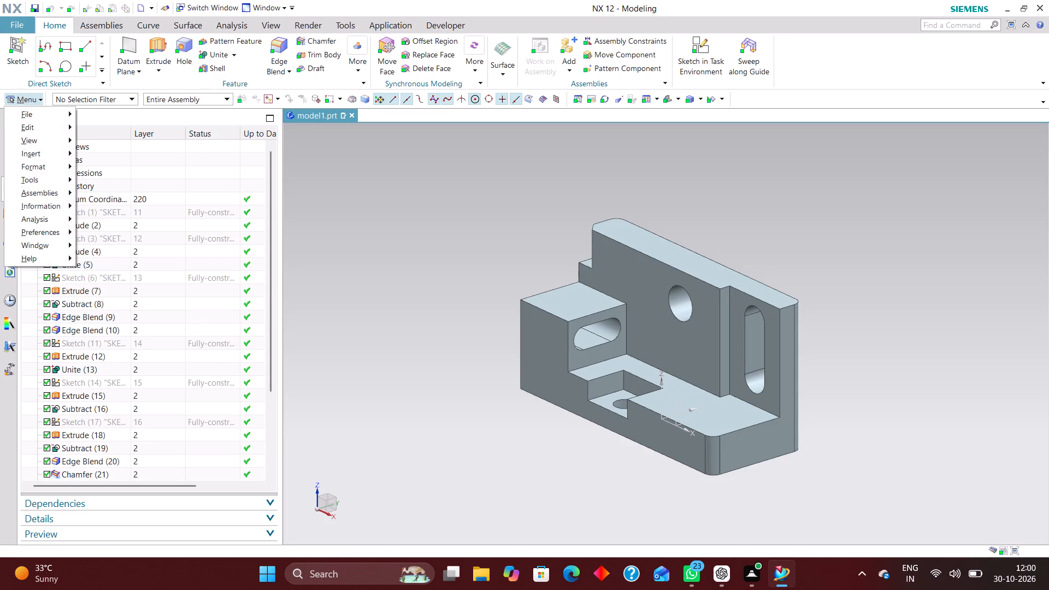
{"action": "left_click", "coordinate": [45, 179]}
{"action": "left_click", "coordinate": [169, 111]}
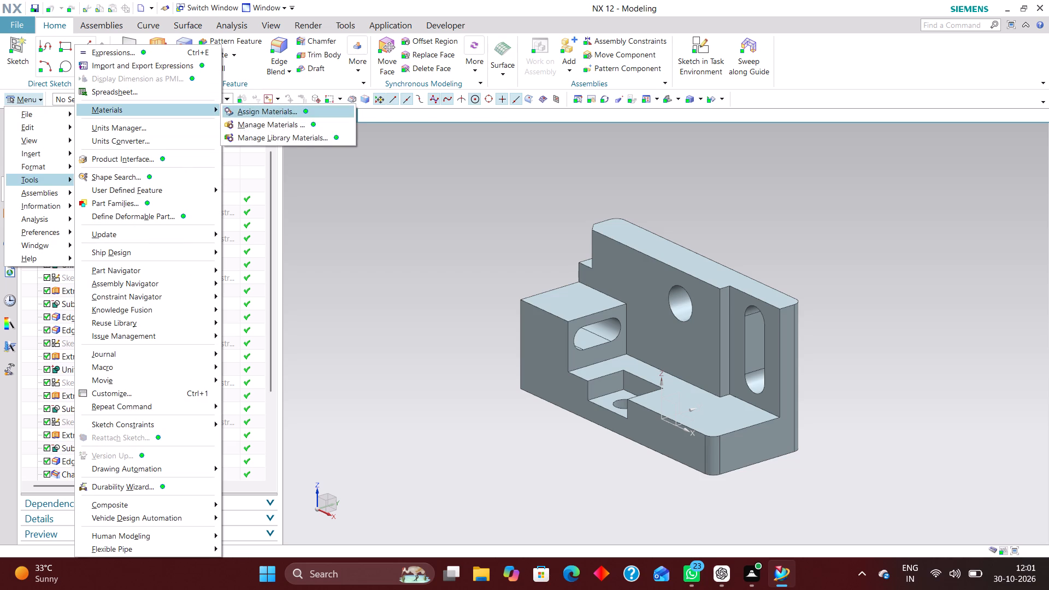
{"action": "left_click", "coordinate": [288, 113]}
{"action": "left_click", "coordinate": [560, 312]}
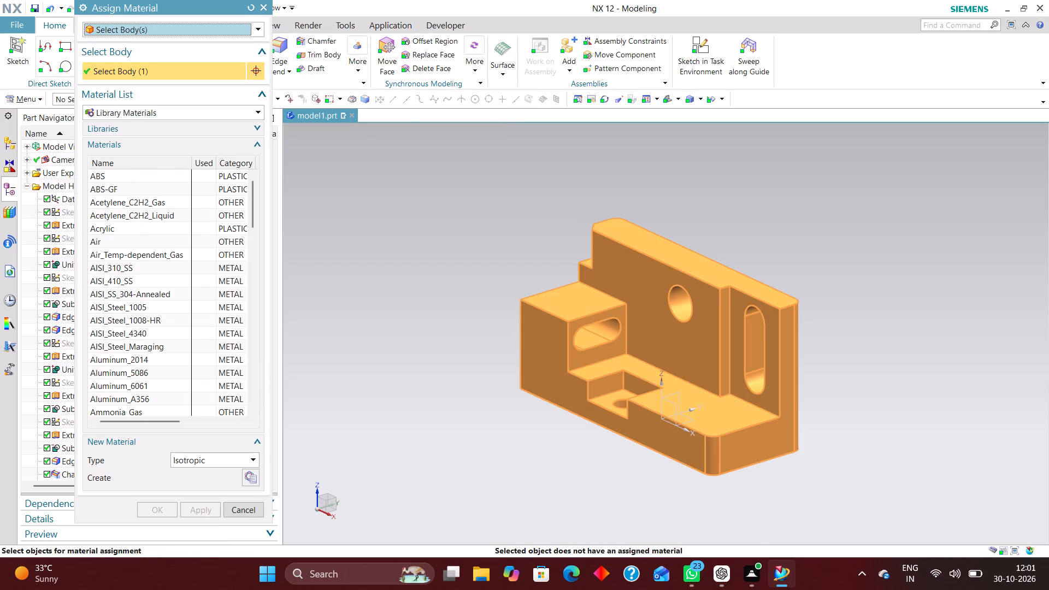
{"action": "scroll", "coordinate": [172, 332], "scroll_direction": "down", "scroll_amount": 18}
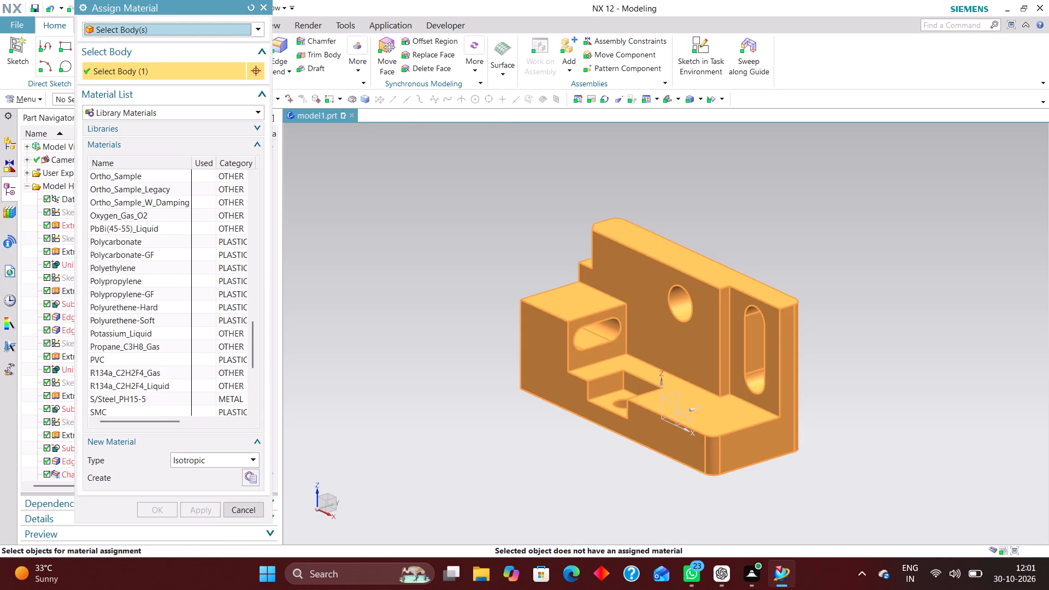
{"action": "scroll", "coordinate": [111, 350], "scroll_direction": "up", "scroll_amount": 6}
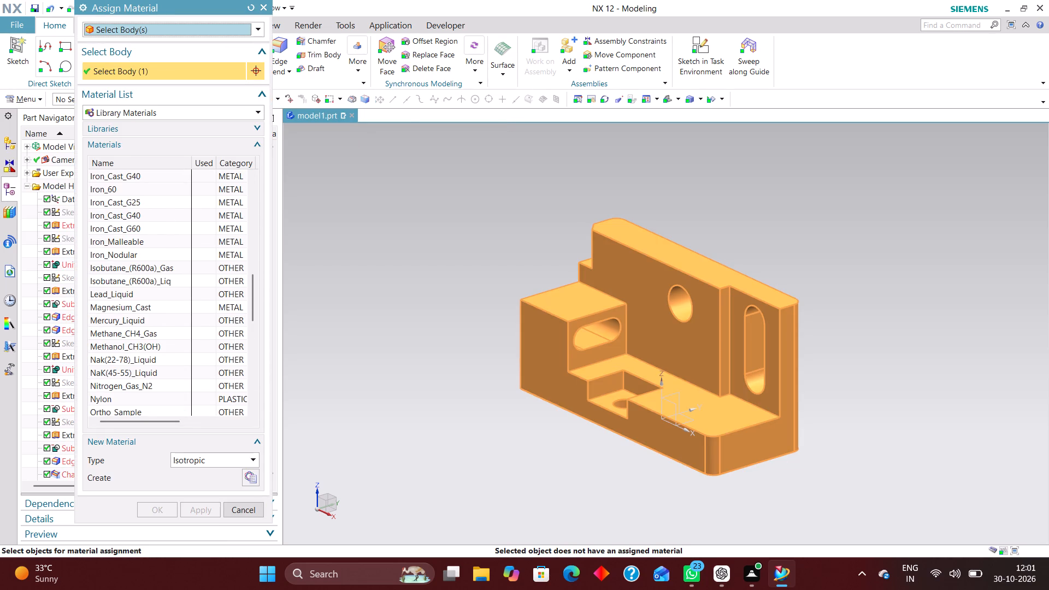
{"action": "scroll", "coordinate": [139, 288], "scroll_direction": "up", "scroll_amount": 1}
{"action": "left_click", "coordinate": [142, 267]}
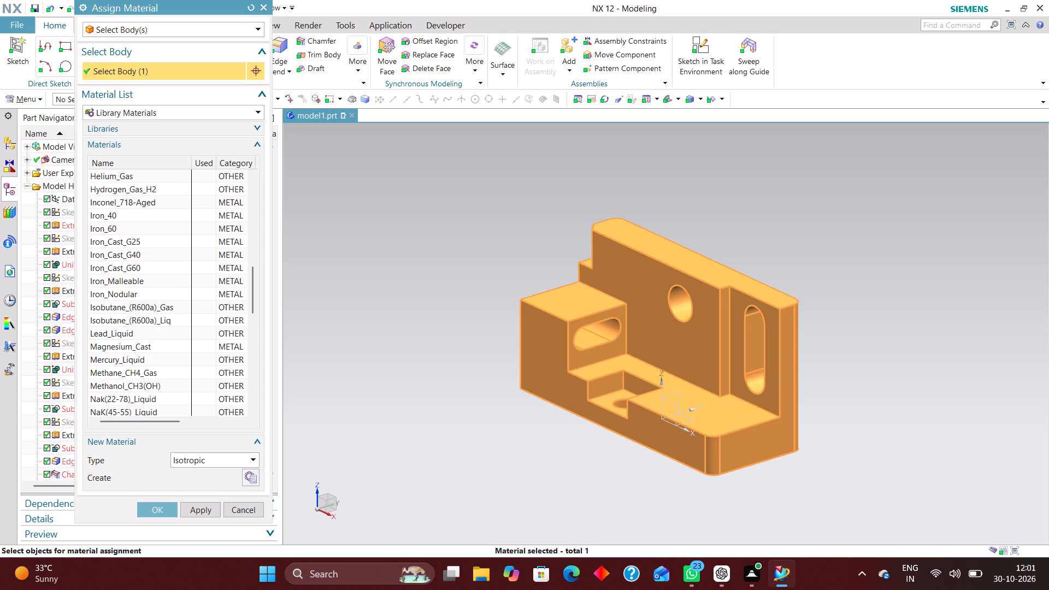
{"action": "left_click", "coordinate": [164, 518]}
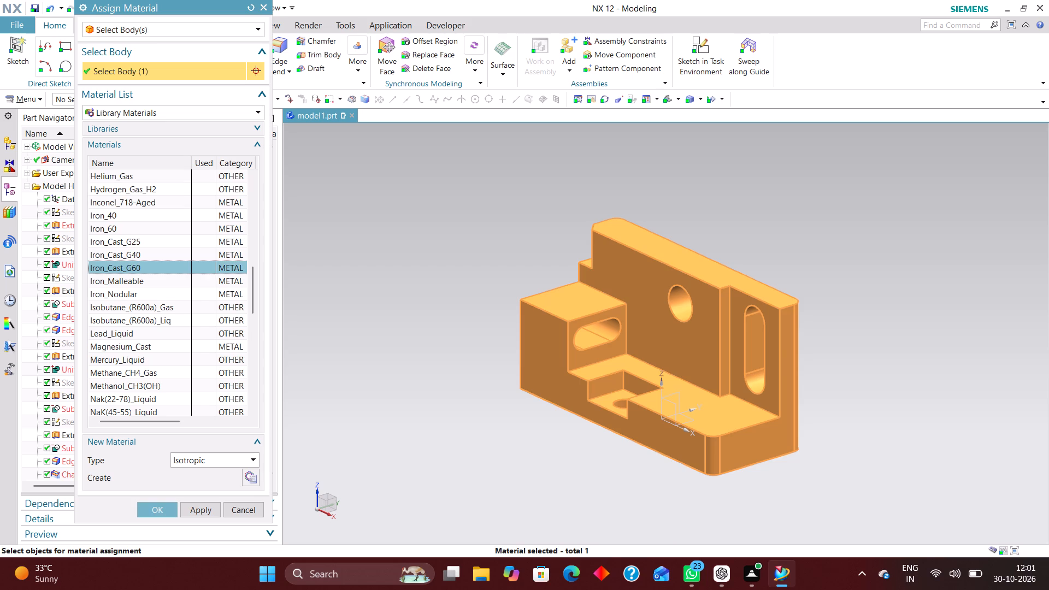
{"action": "left_click", "coordinate": [154, 509]}
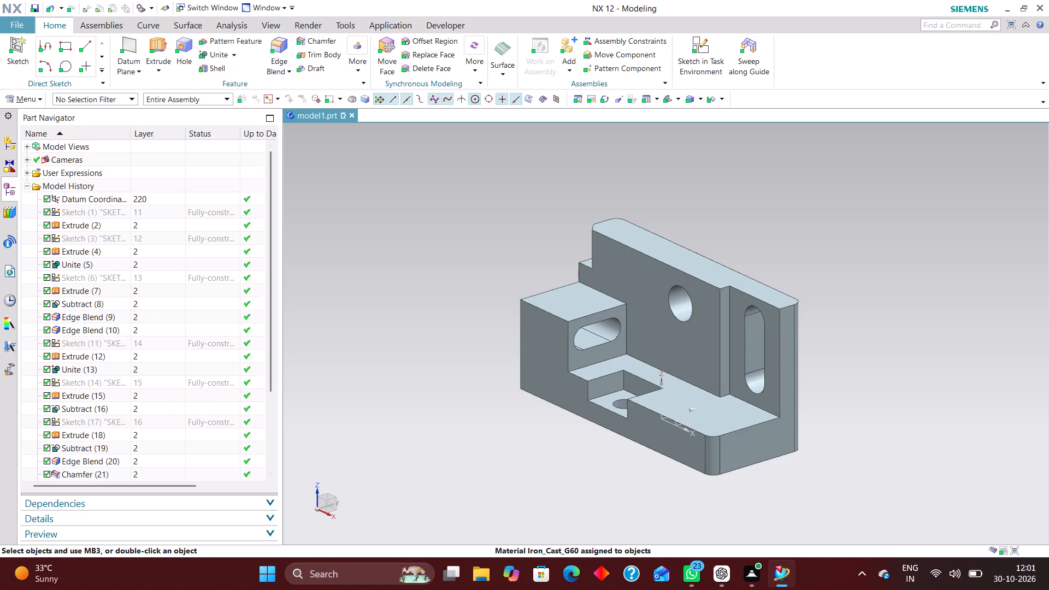
Enable weight data updating on save in the displayed part's properties and update the weight data immediately.
{"action": "left_click", "coordinate": [37, 103]}
{"action": "left_click", "coordinate": [43, 117]}
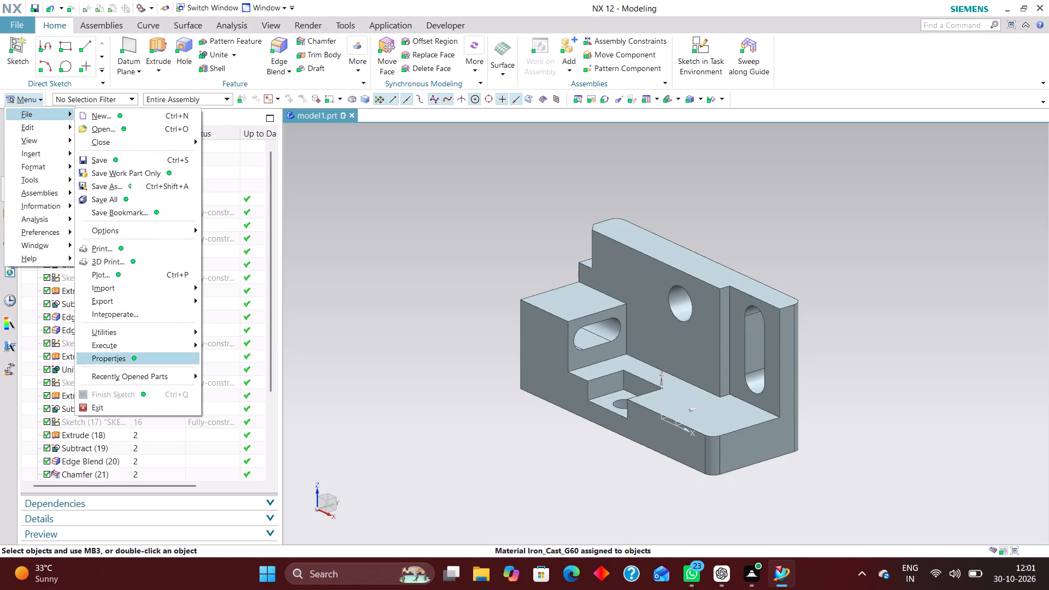
{"action": "left_click", "coordinate": [170, 359]}
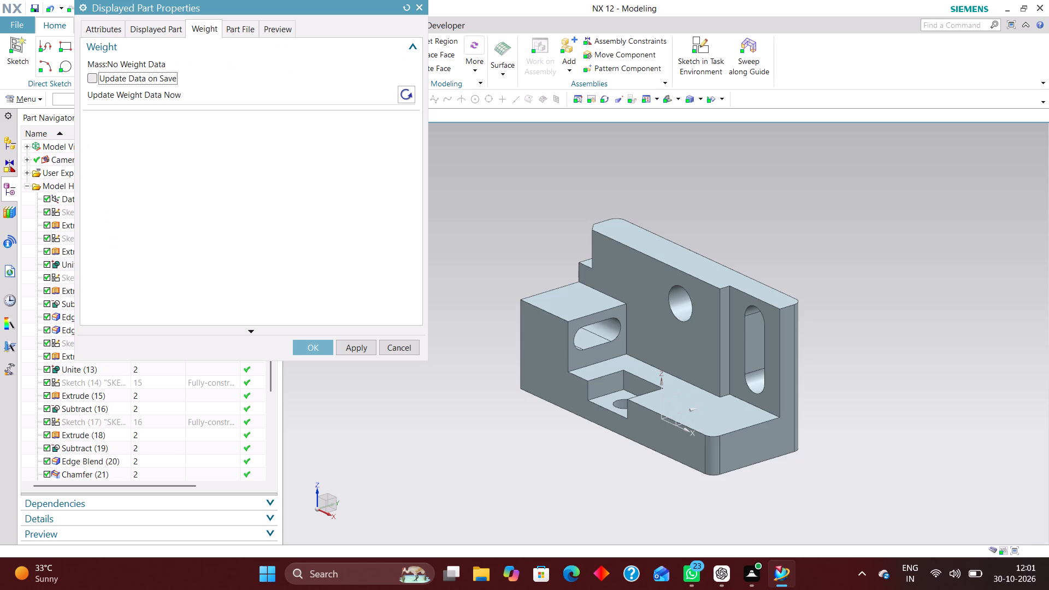
{"action": "left_click", "coordinate": [92, 76]}
{"action": "left_click", "coordinate": [405, 95]}
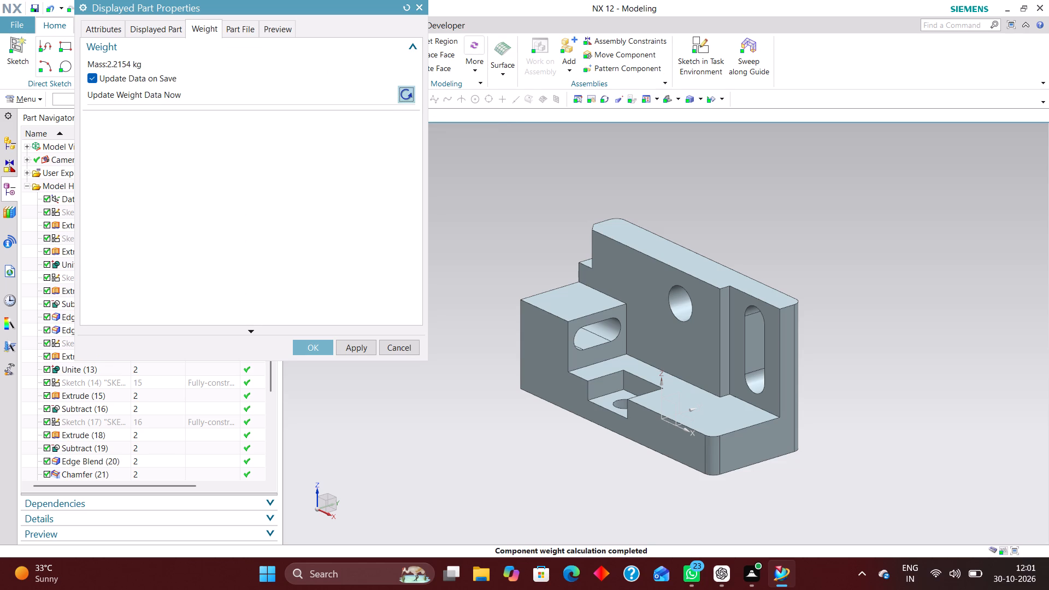
{"action": "left_click", "coordinate": [315, 344]}
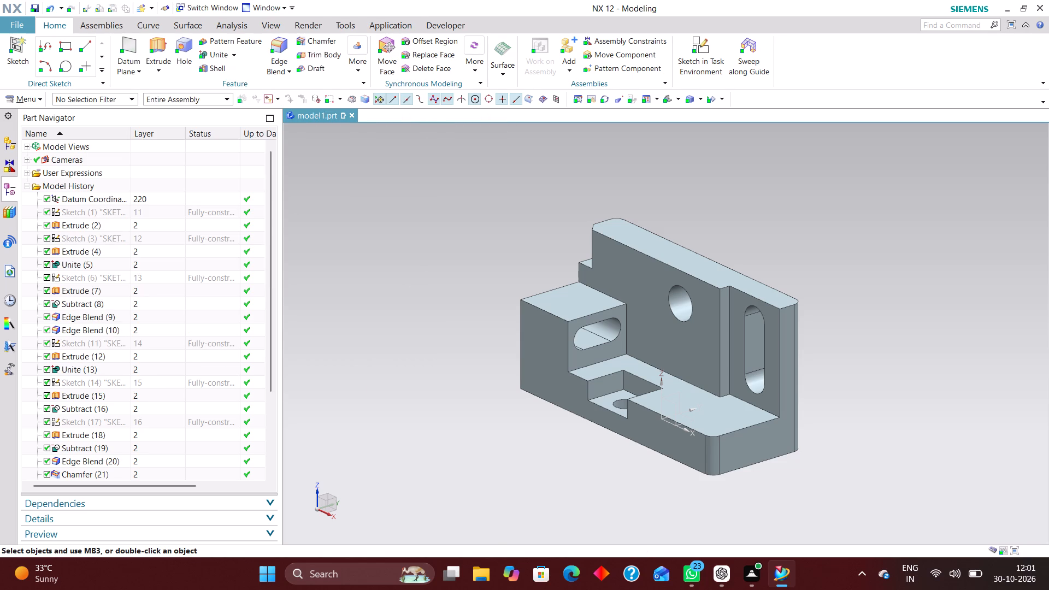
Create a new group containing the bracket's solid body, keeping the default name and group settings.
{"action": "left_click", "coordinate": [40, 102]}
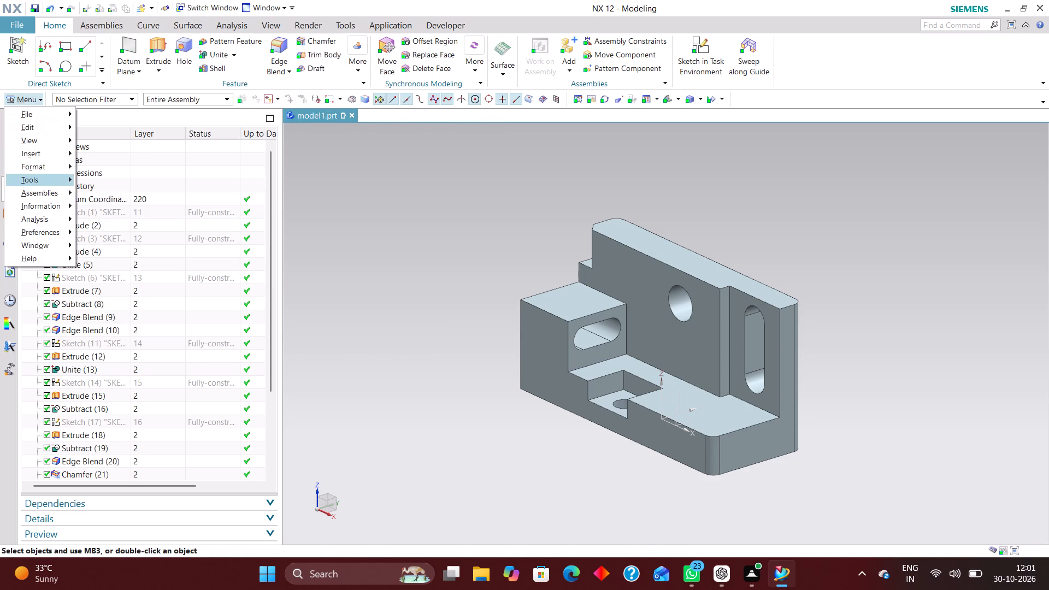
{"action": "left_click", "coordinate": [45, 177]}
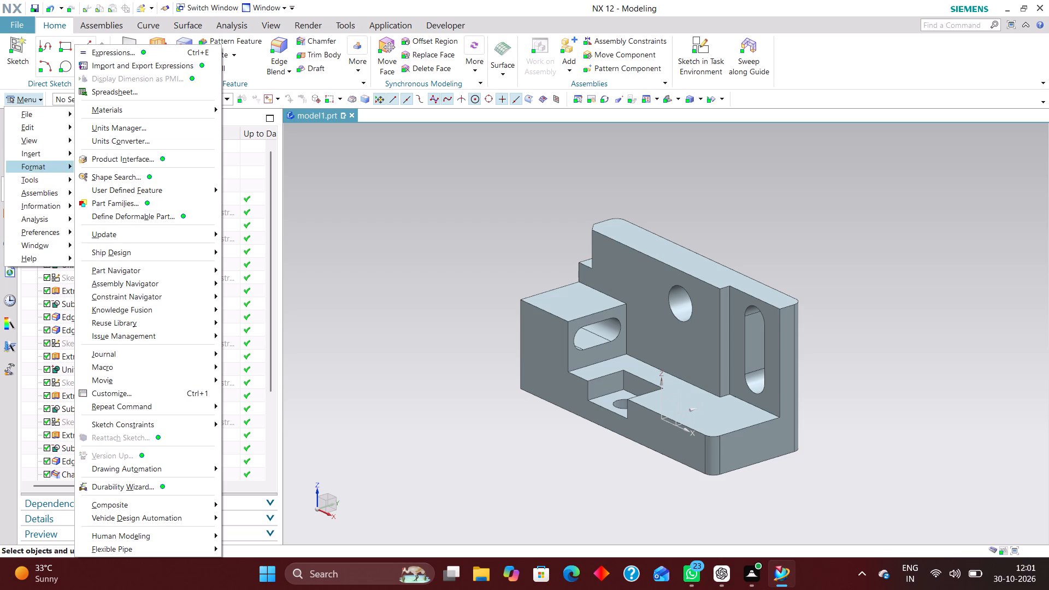
{"action": "left_click", "coordinate": [34, 167]}
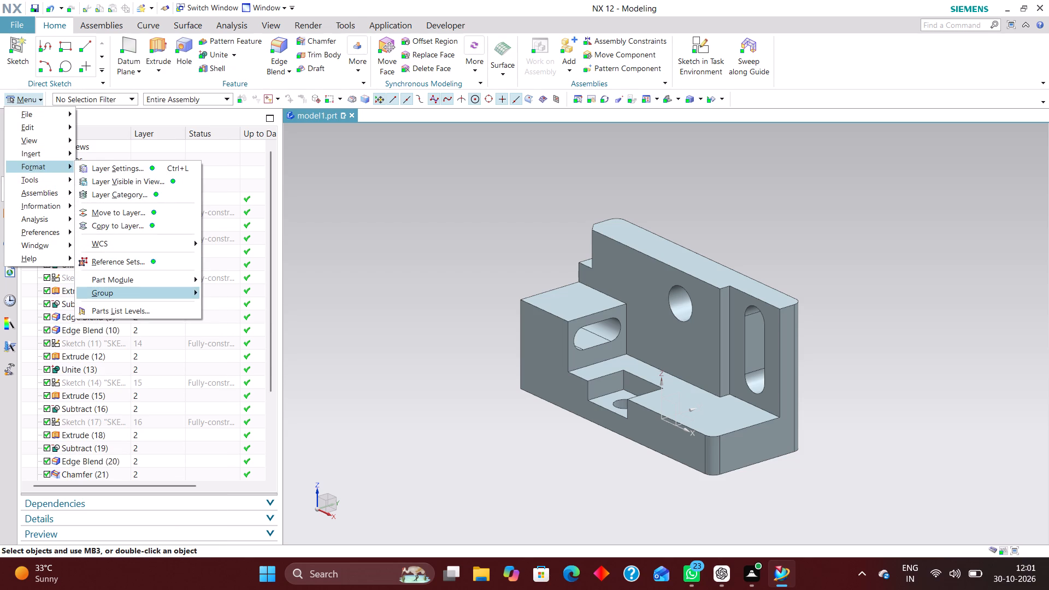
{"action": "left_click", "coordinate": [131, 298]}
{"action": "left_click", "coordinate": [285, 299]}
{"action": "left_click", "coordinate": [538, 311]}
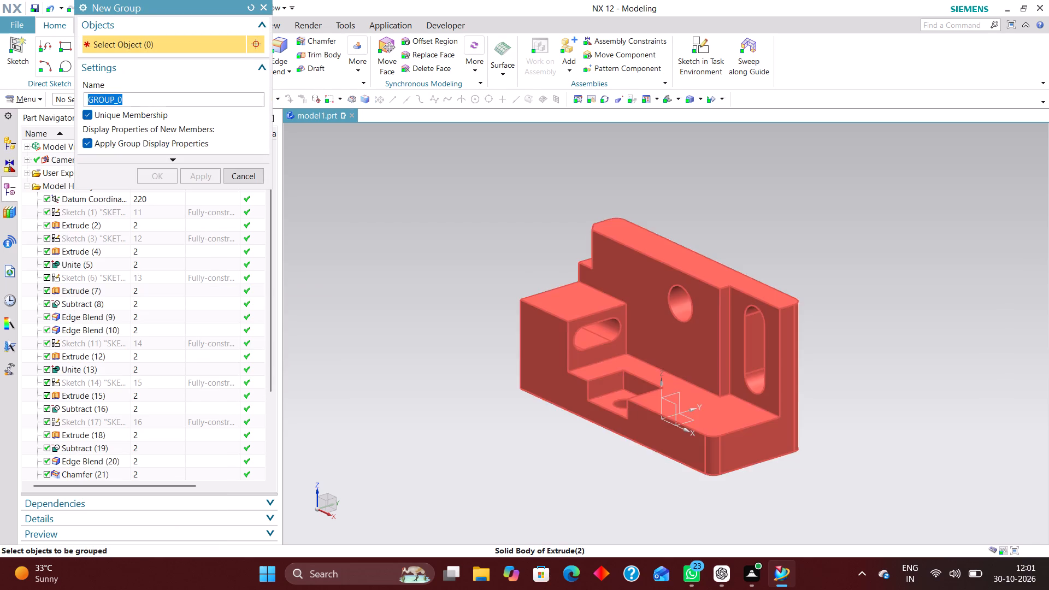
{"action": "left_click", "coordinate": [160, 176]}
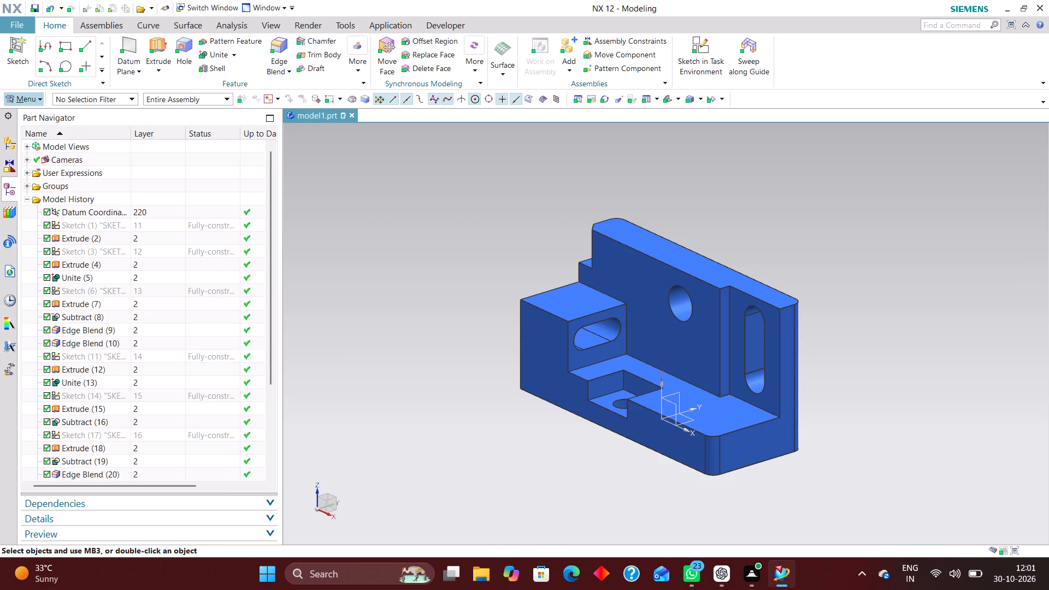
Run Part Cleanup on the work part with all serious delete actions and Delete Unused Units enabled, and Component Display set to Remove All Changes.
{"action": "left_click", "coordinate": [30, 101]}
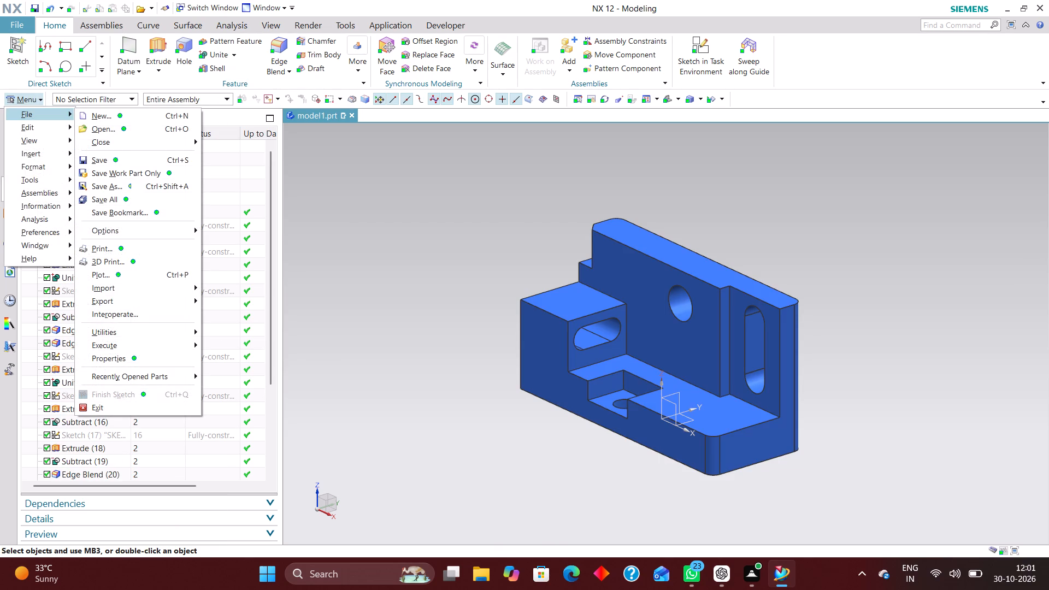
{"action": "left_click", "coordinate": [35, 118]}
{"action": "left_click", "coordinate": [114, 330]}
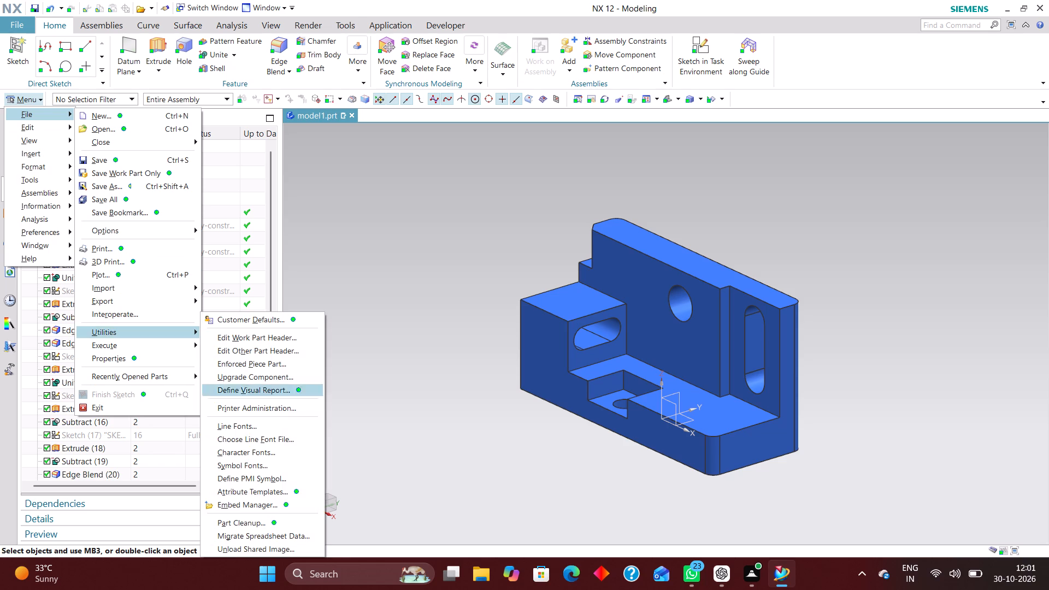
{"action": "left_click", "coordinate": [260, 523]}
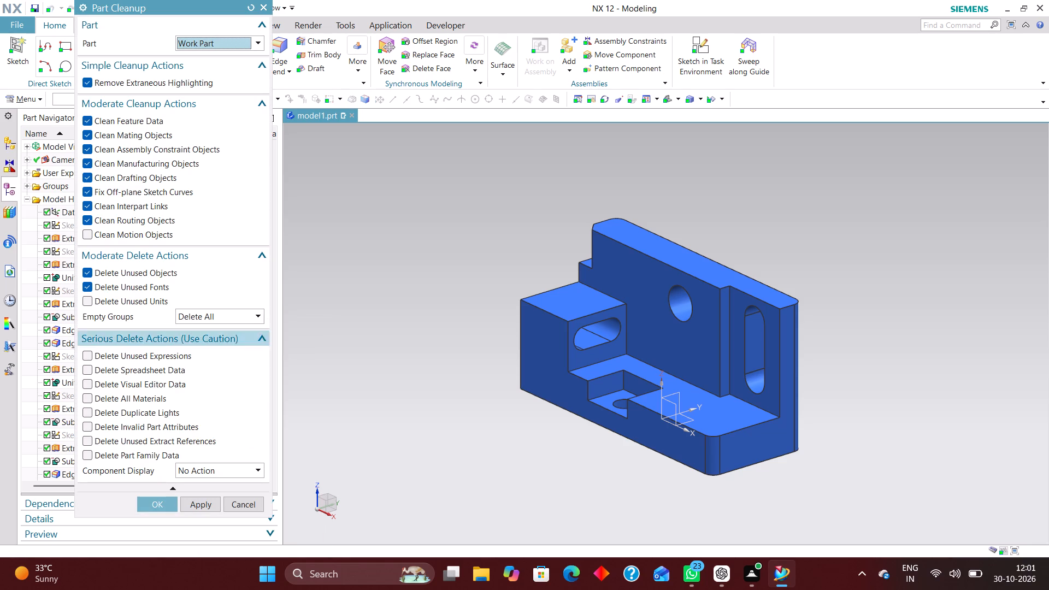
{"action": "left_click", "coordinate": [102, 355]}
{"action": "left_click", "coordinate": [100, 369]}
{"action": "left_click", "coordinate": [100, 385]}
{"action": "left_click", "coordinate": [101, 397]}
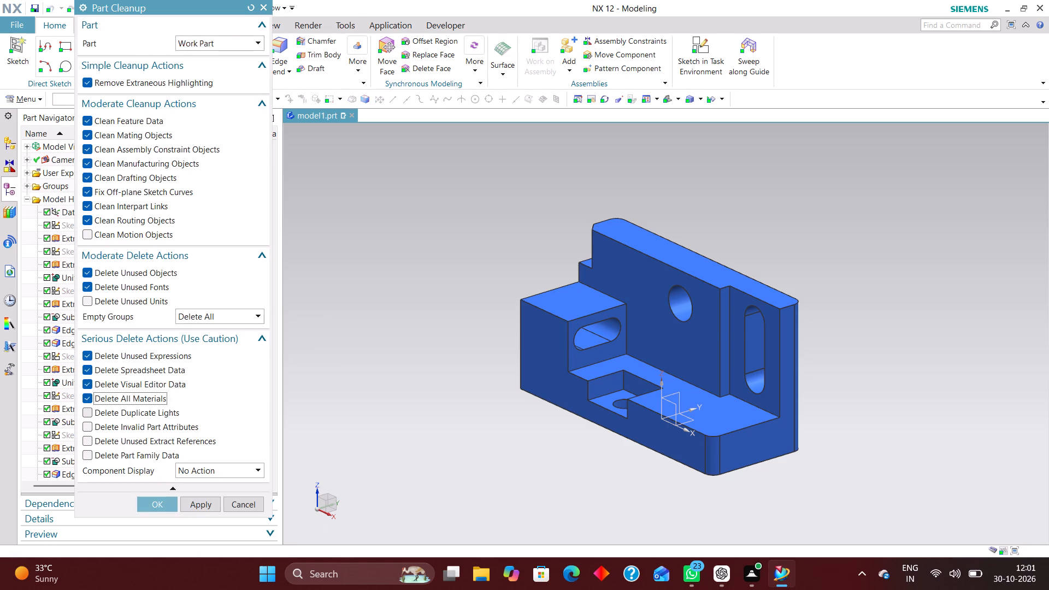
{"action": "left_click", "coordinate": [101, 411]}
{"action": "left_click", "coordinate": [99, 428]}
{"action": "left_click", "coordinate": [98, 435]}
{"action": "left_click", "coordinate": [99, 449]}
{"action": "left_click", "coordinate": [210, 468]}
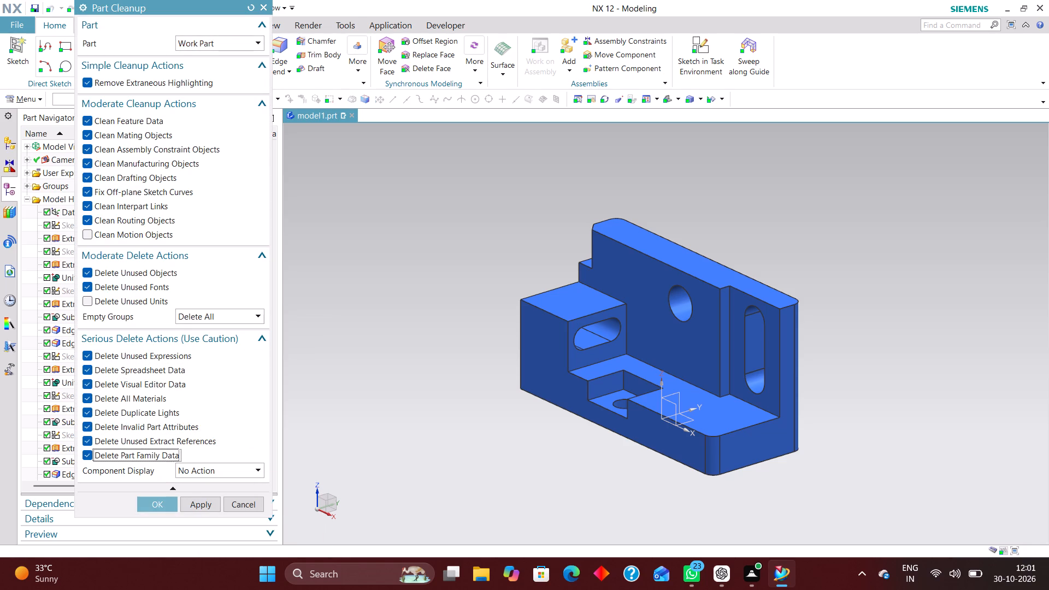
{"action": "left_click", "coordinate": [198, 507]}
{"action": "left_click", "coordinate": [86, 304]}
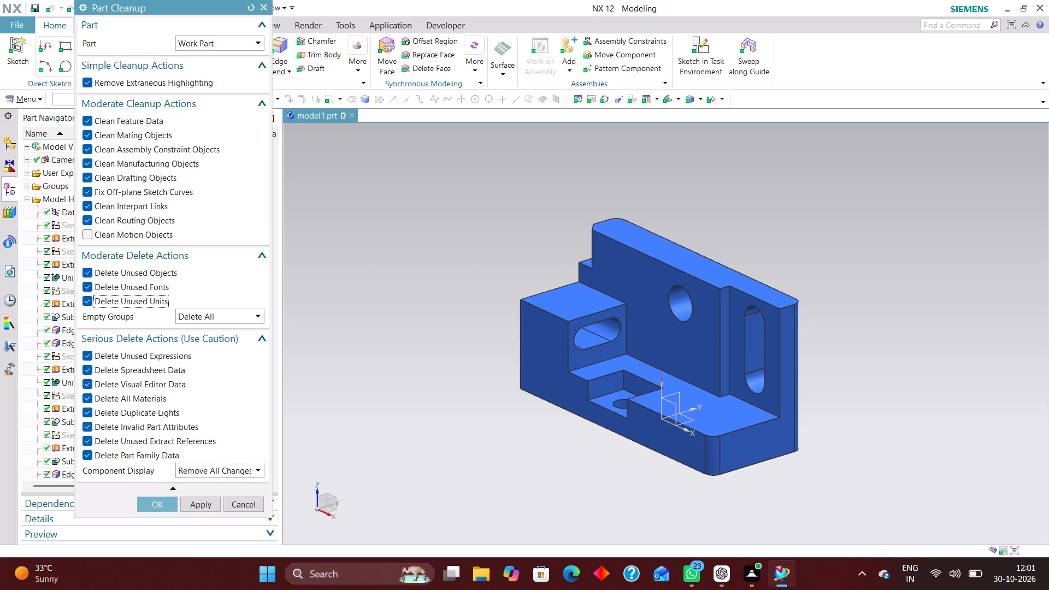
{"action": "left_click", "coordinate": [151, 504]}
{"action": "left_click", "coordinate": [391, 314]}
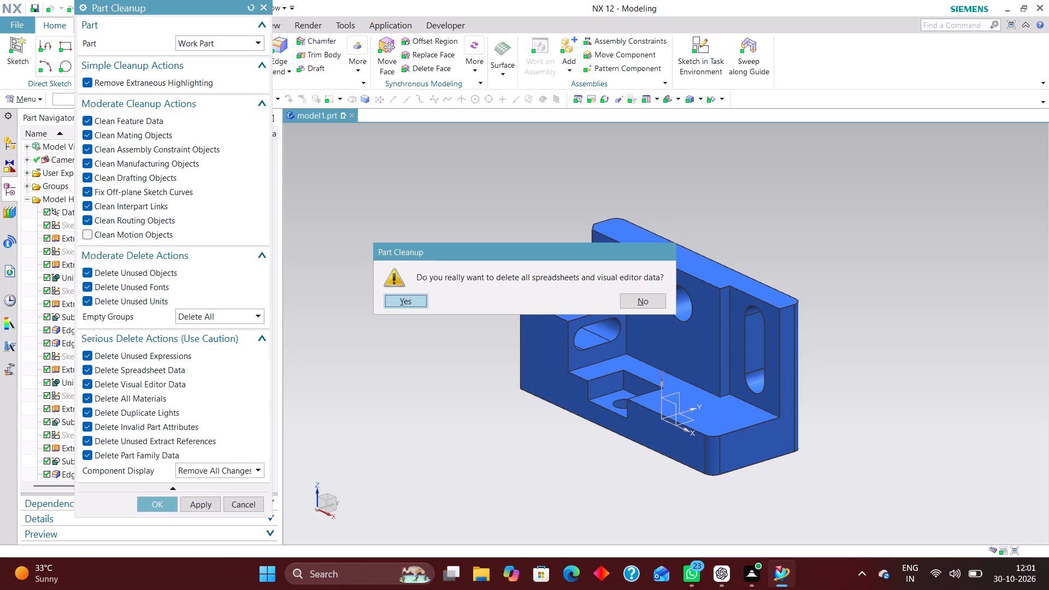
{"action": "left_click", "coordinate": [415, 301]}
Add a new reference set containing the bracket's solid body, keeping the default name.
{"action": "left_click", "coordinate": [26, 97]}
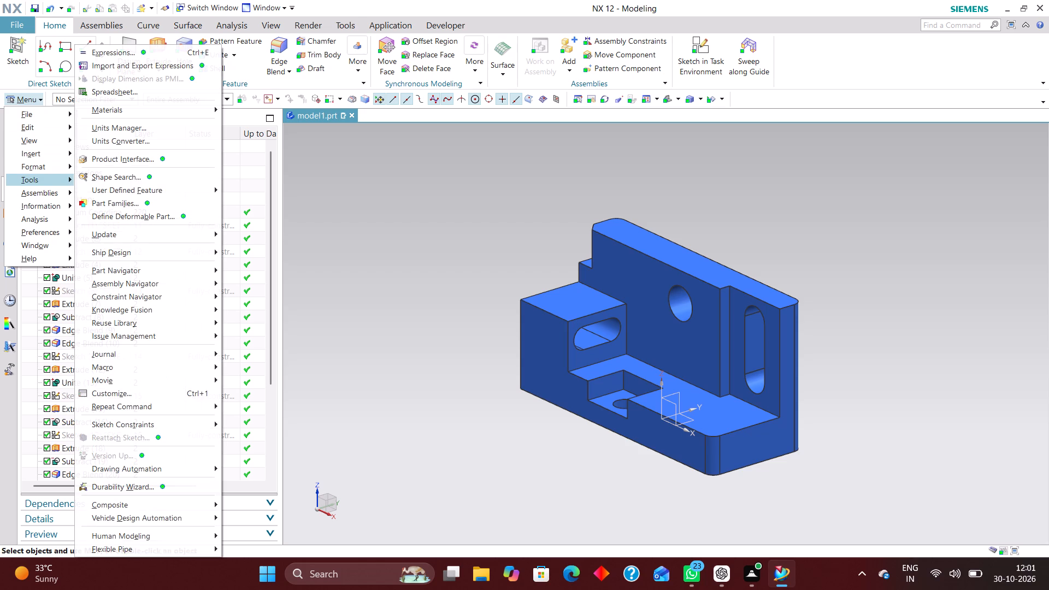
{"action": "left_click", "coordinate": [48, 166]}
{"action": "left_click", "coordinate": [114, 261]}
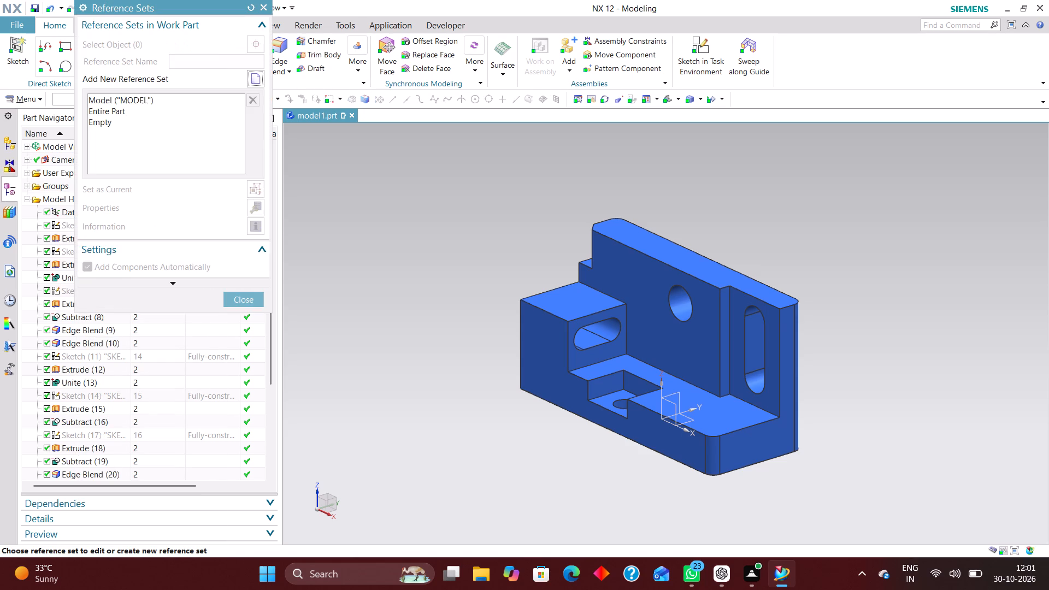
{"action": "left_click", "coordinate": [261, 84]}
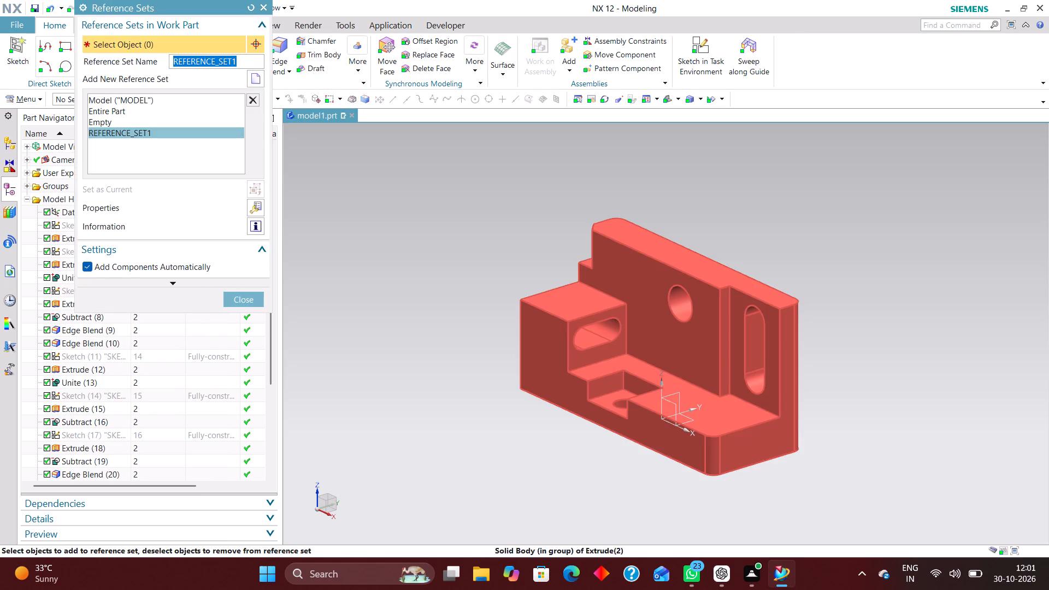
{"action": "left_click", "coordinate": [615, 316]}
{"action": "left_click", "coordinate": [247, 298]}
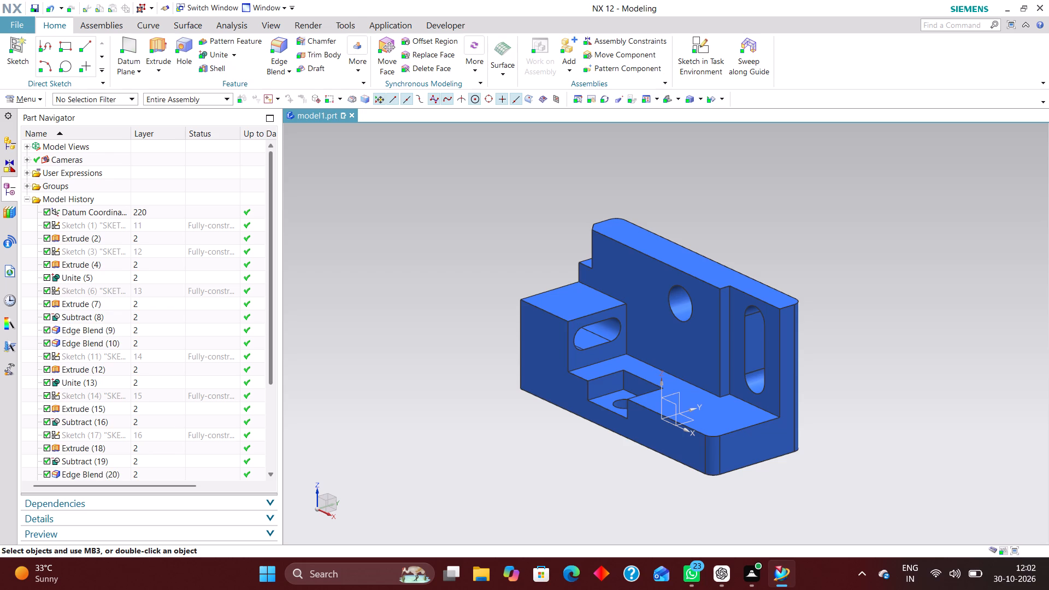
Add the bracket's solid body to the part's Product Interface with the Automatic object type.
{"action": "left_click", "coordinate": [39, 101]}
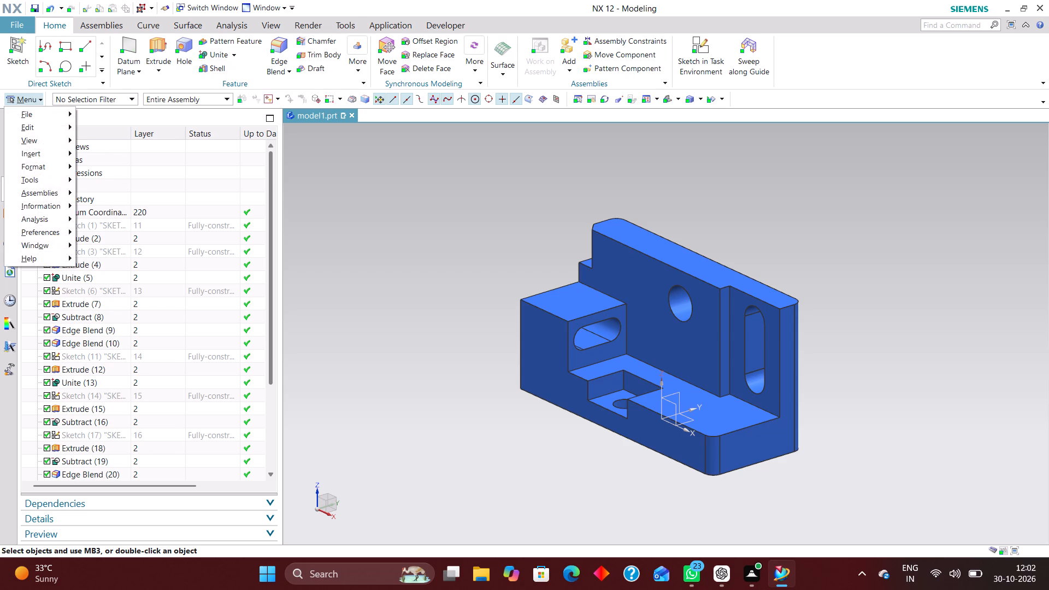
{"action": "left_click", "coordinate": [48, 184]}
{"action": "left_click", "coordinate": [144, 159]}
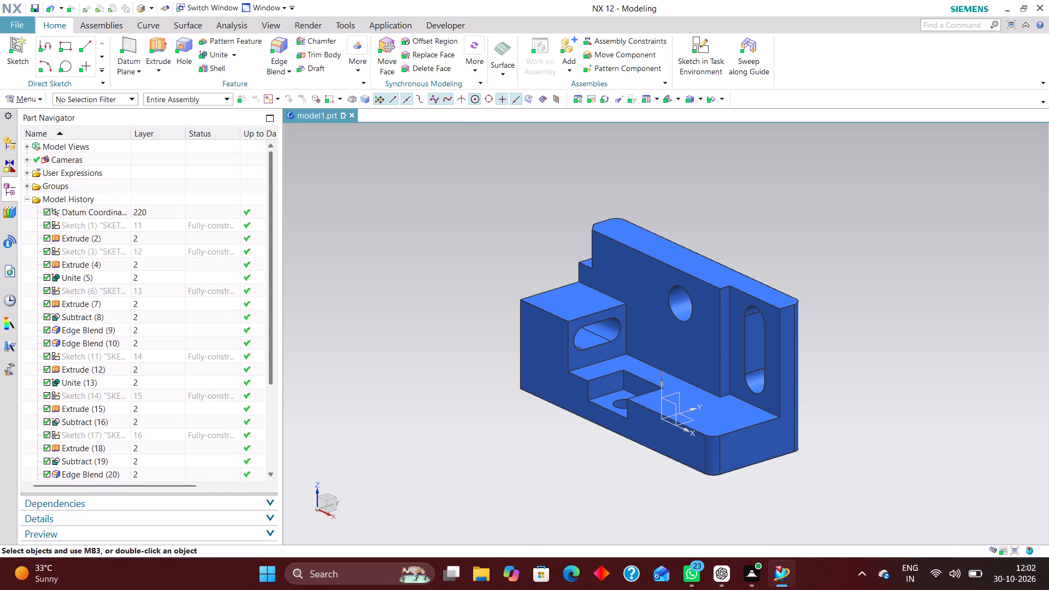
{"action": "left_click", "coordinate": [621, 330]}
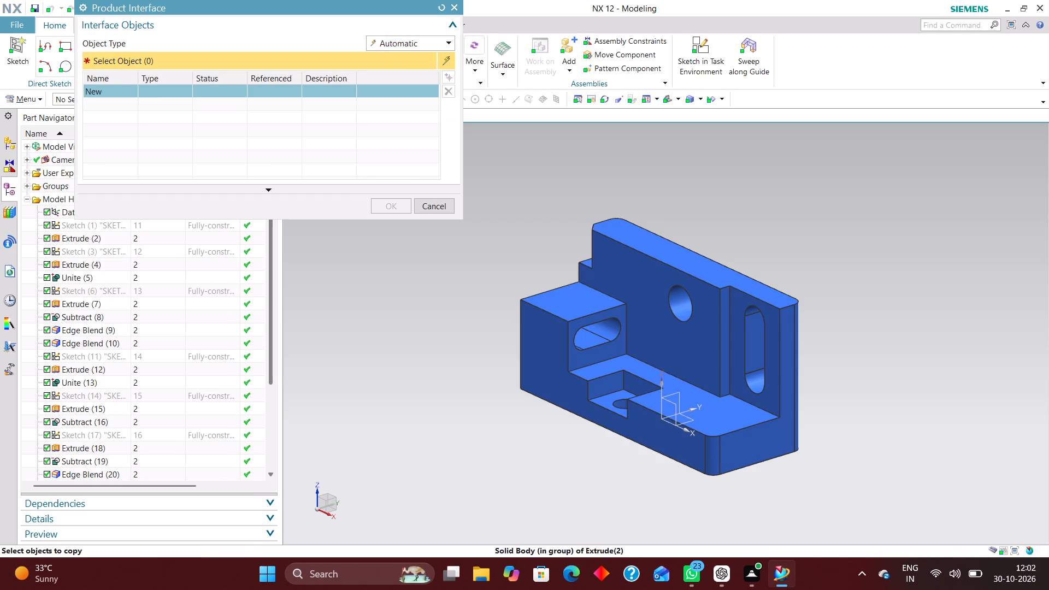
{"action": "left_click", "coordinate": [387, 207]}
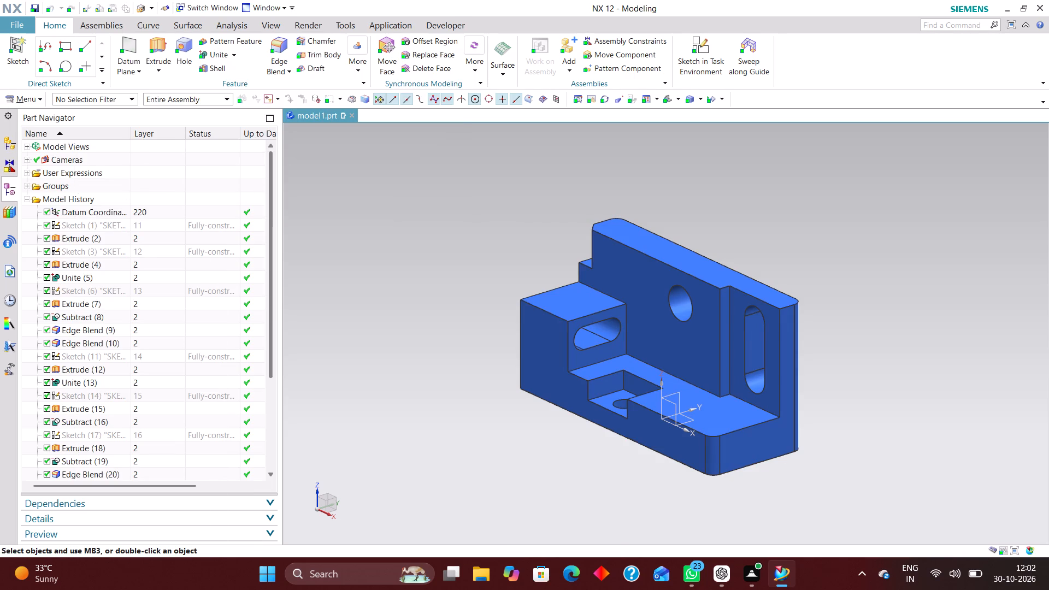
Review the Part Navigator contents, examining the Groups, Product Interface and User Expressions entries and the bracket's model history.
{"action": "scroll", "coordinate": [659, 430], "scroll_direction": "down", "scroll_amount": 2}
{"action": "scroll", "coordinate": [655, 416], "scroll_direction": "up", "scroll_amount": 2}
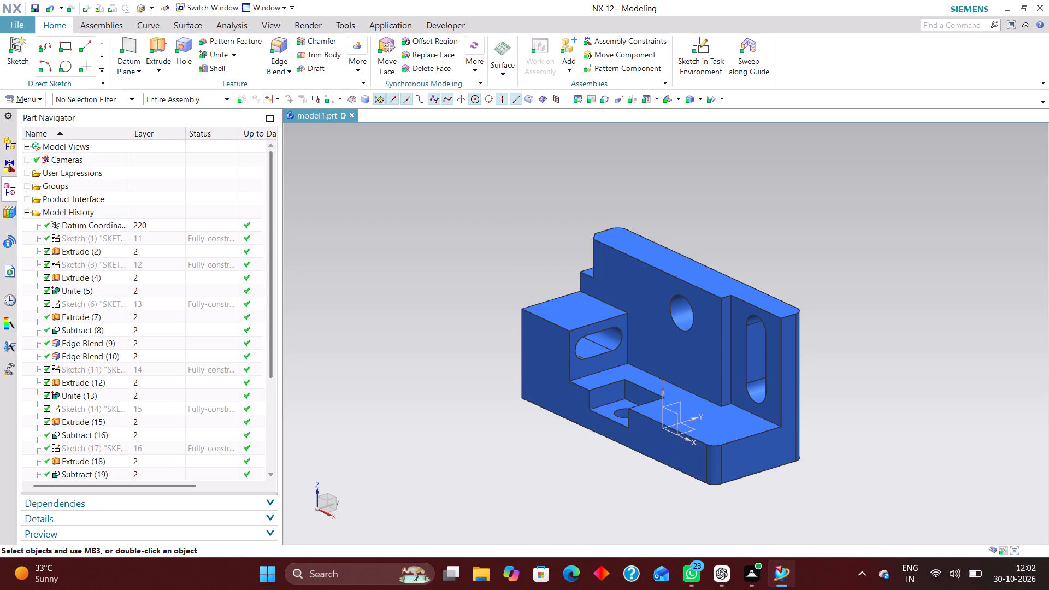
{"action": "left_click", "coordinate": [26, 184]}
{"action": "left_click", "coordinate": [26, 184]}
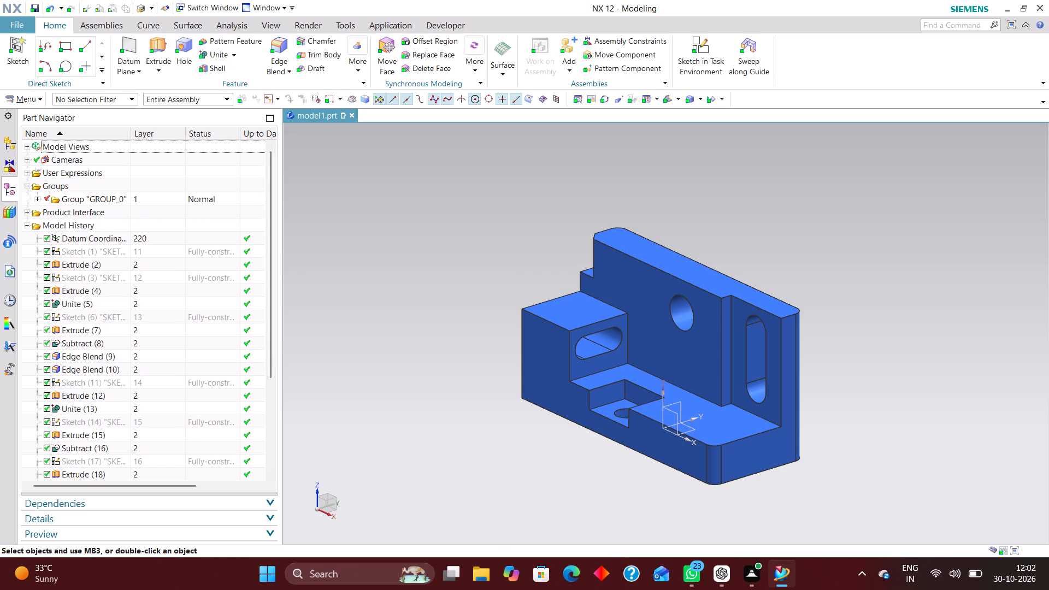
{"action": "left_click", "coordinate": [28, 187]}
{"action": "left_click", "coordinate": [37, 196]}
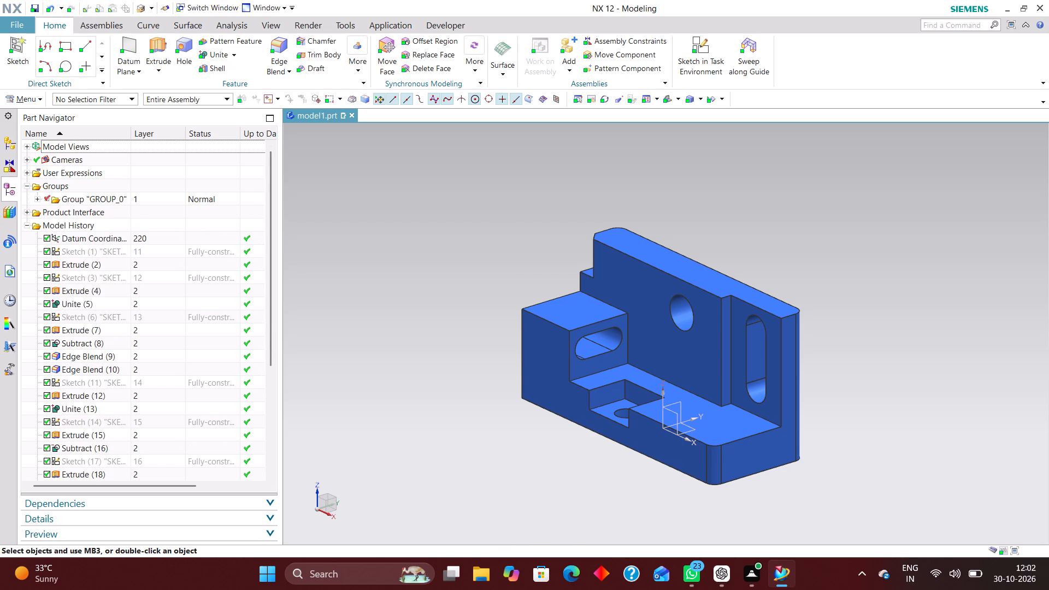
{"action": "triple_click", "coordinate": [37, 194]}
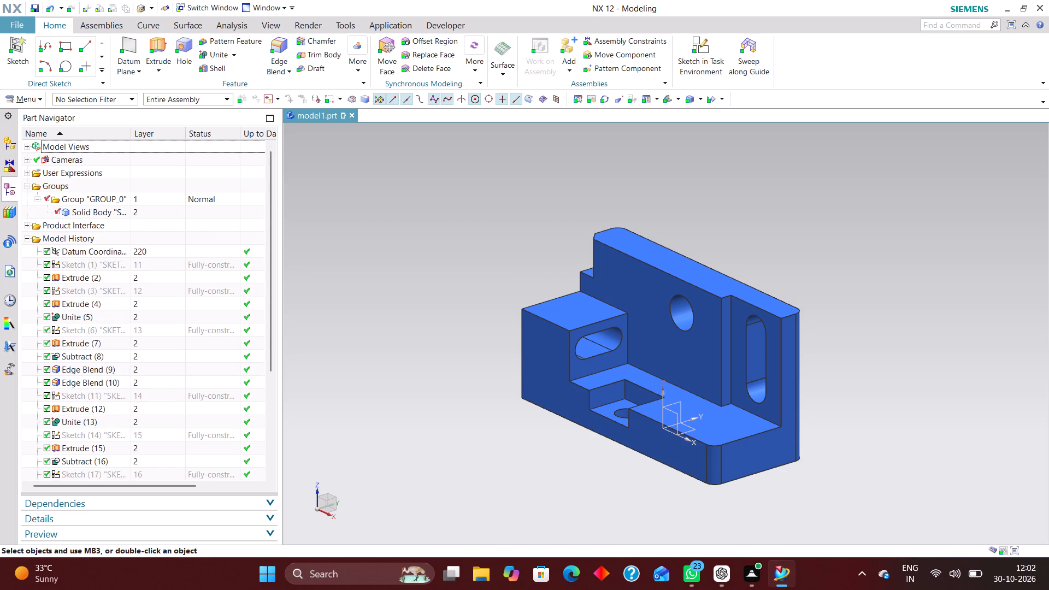
{"action": "left_click", "coordinate": [29, 209]}
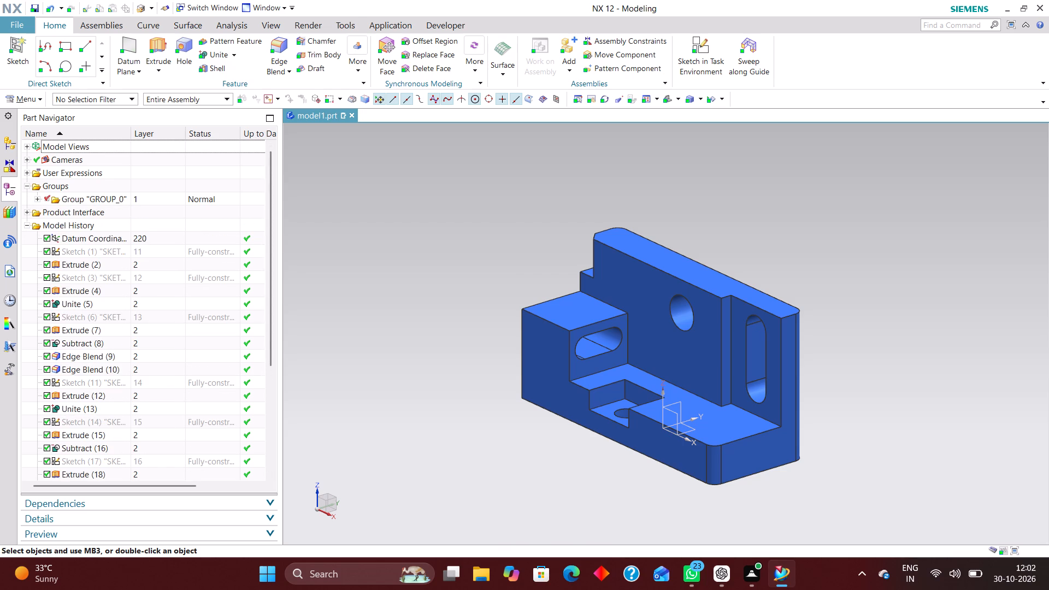
{"action": "left_click", "coordinate": [27, 184]}
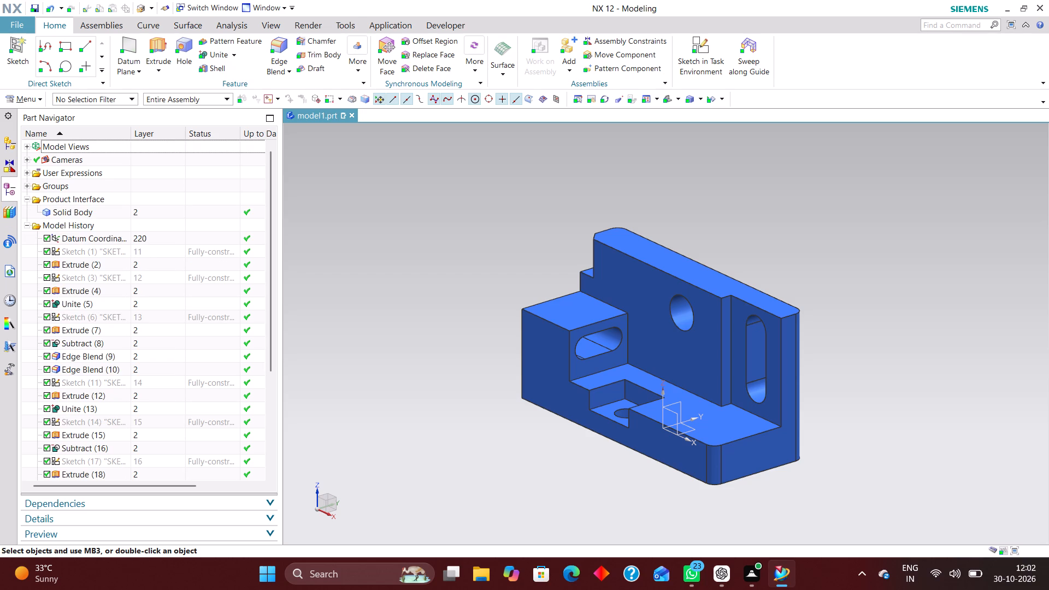
{"action": "left_click", "coordinate": [27, 199]}
{"action": "left_click", "coordinate": [28, 170]}
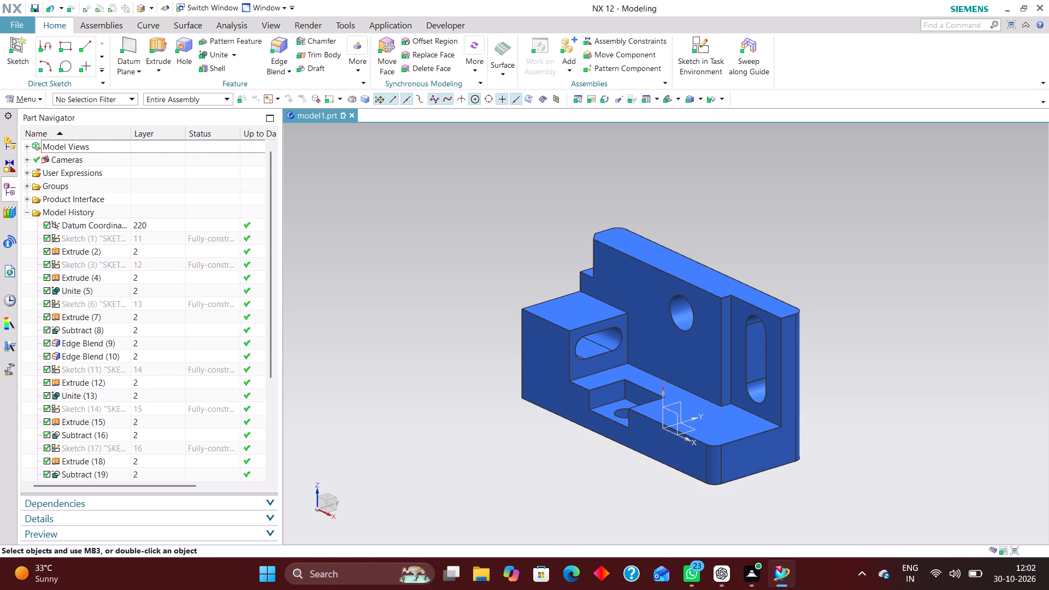
{"action": "left_click", "coordinate": [28, 172]}
{"action": "scroll", "coordinate": [113, 358], "scroll_direction": "down", "scroll_amount": 5}
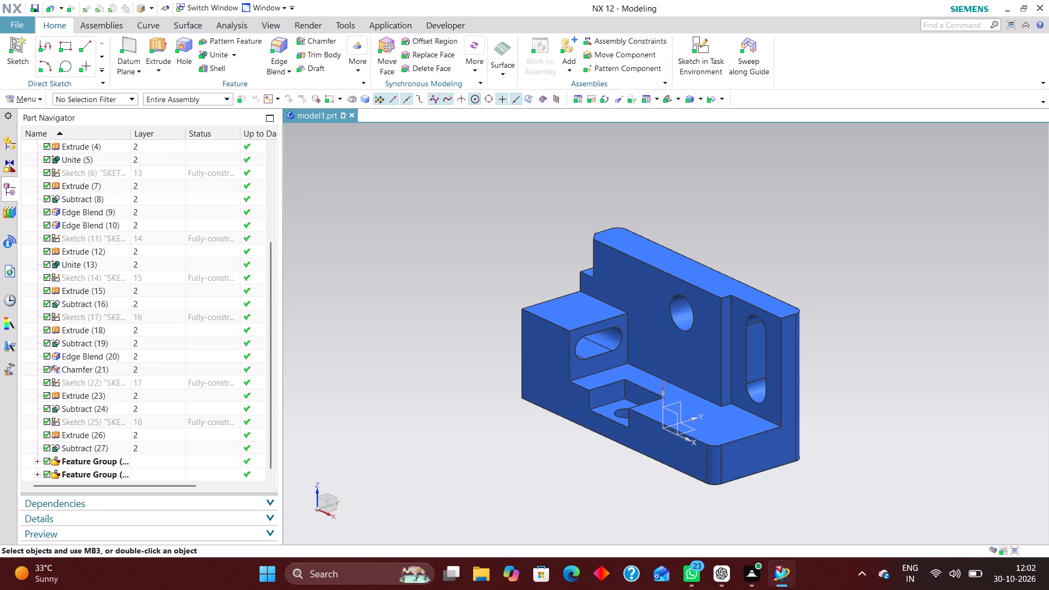
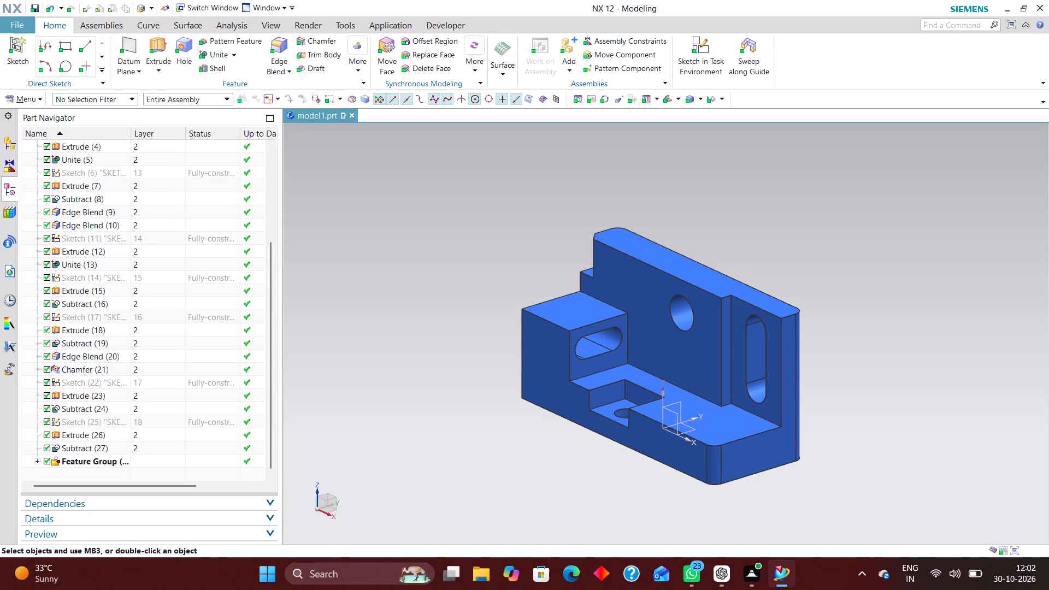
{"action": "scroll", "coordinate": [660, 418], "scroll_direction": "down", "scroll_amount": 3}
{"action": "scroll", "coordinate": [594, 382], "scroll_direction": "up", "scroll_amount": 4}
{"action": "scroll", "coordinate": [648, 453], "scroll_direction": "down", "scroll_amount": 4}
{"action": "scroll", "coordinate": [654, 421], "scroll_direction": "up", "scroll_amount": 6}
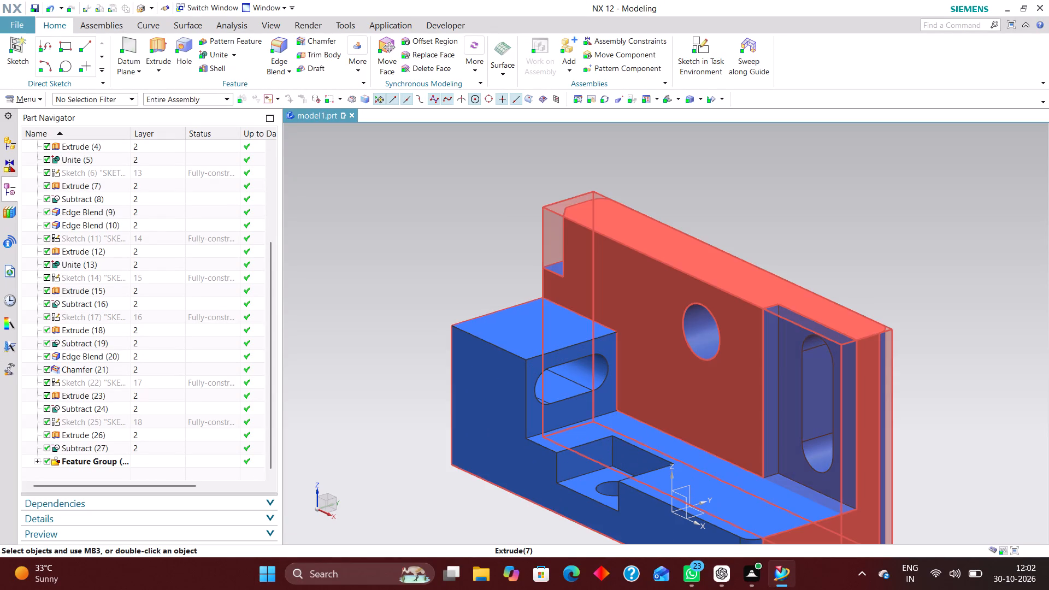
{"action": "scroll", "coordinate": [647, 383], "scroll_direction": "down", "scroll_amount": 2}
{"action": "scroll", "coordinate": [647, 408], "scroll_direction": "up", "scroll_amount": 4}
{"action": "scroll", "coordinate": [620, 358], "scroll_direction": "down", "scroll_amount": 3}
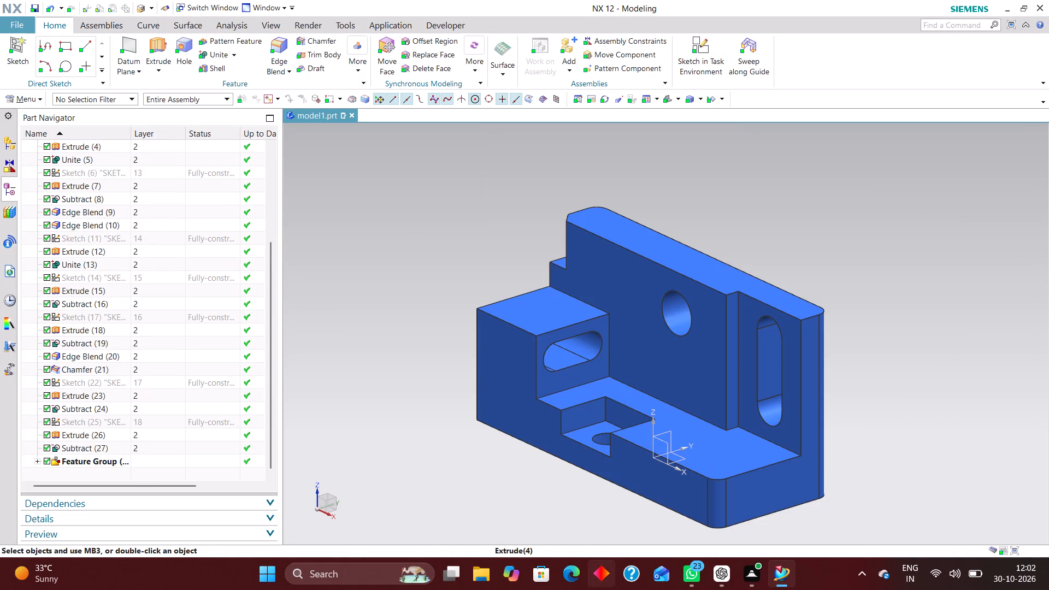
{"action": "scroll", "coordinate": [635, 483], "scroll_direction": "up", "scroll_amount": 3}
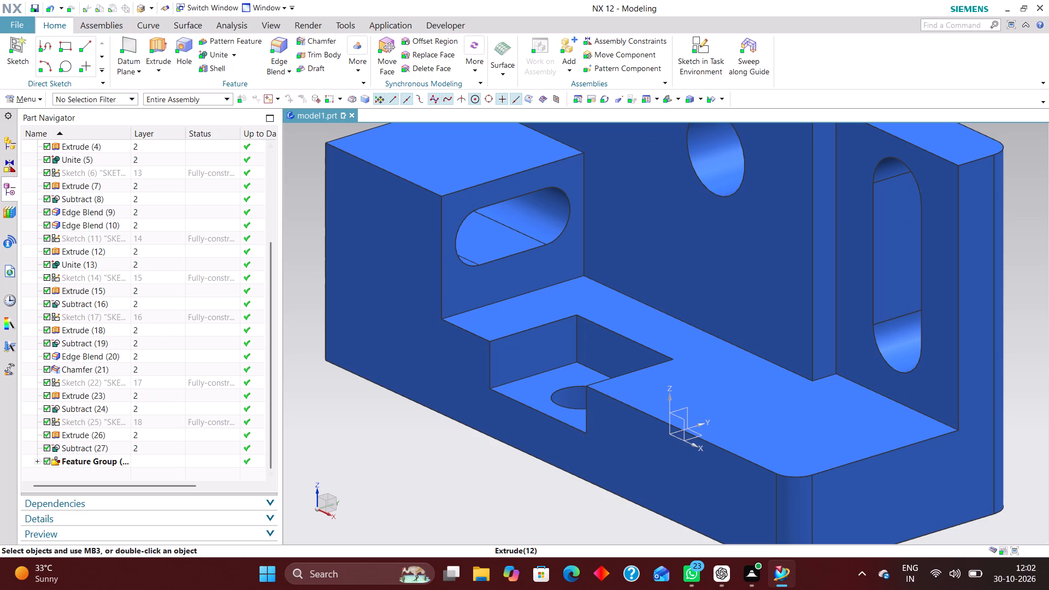
Create a new A3 drawing of the model1 part from the Siemens sheet template and dismiss the layer settings.
{"action": "left_click", "coordinate": [12, 23]}
{"action": "left_click", "coordinate": [34, 45]}
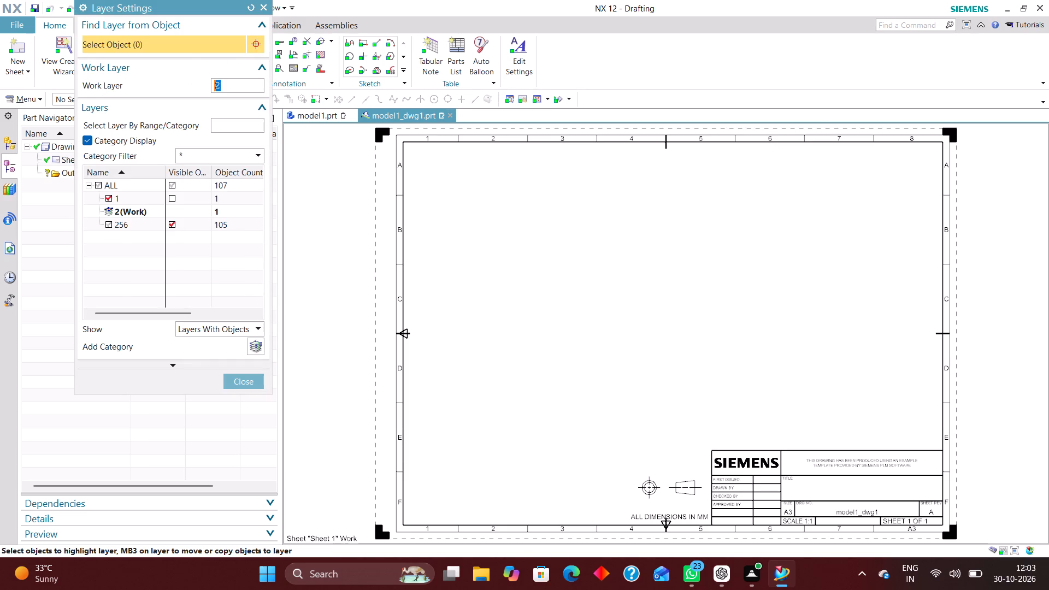
{"action": "left_click", "coordinate": [255, 376]}
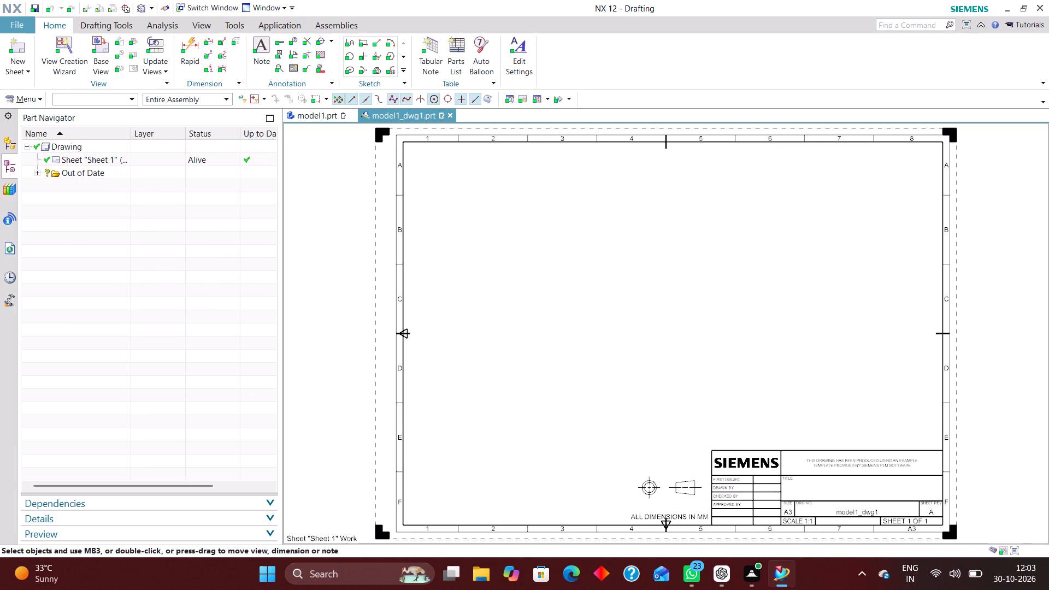
Place an isometric base view of the part at 1:1 scale in the sheet's upper right area, without projected views.
{"action": "left_click", "coordinate": [98, 42]}
{"action": "left_click", "coordinate": [216, 146]}
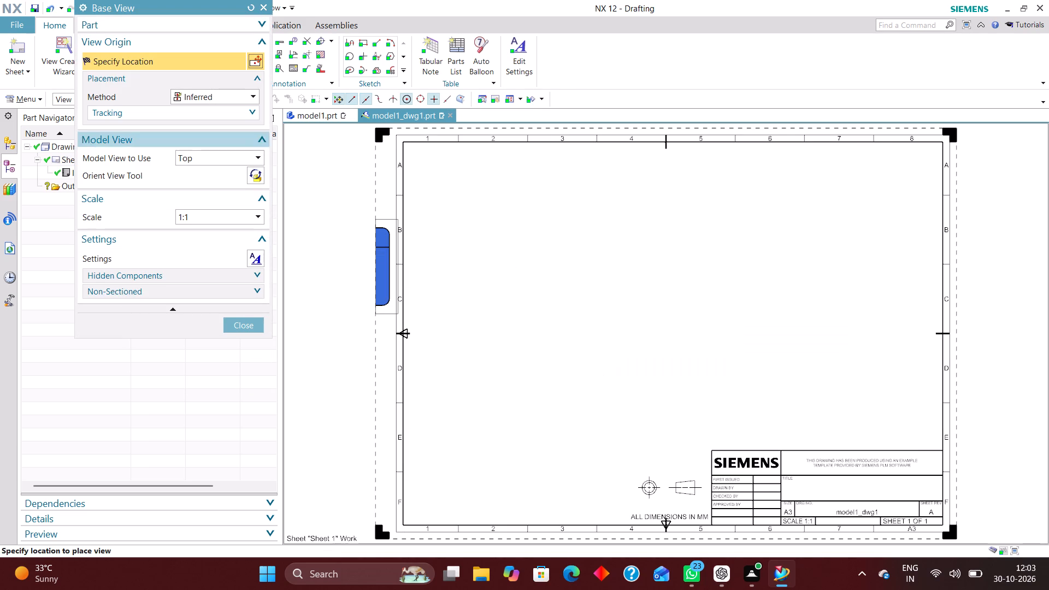
{"action": "left_click", "coordinate": [215, 157]}
{"action": "left_click", "coordinate": [252, 135]}
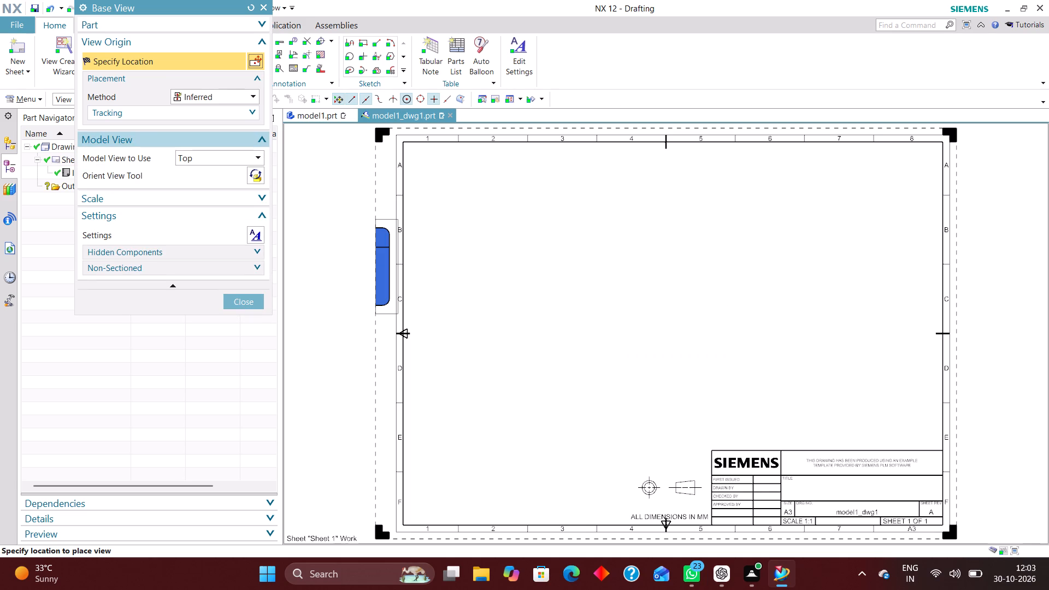
{"action": "left_click", "coordinate": [257, 196]}
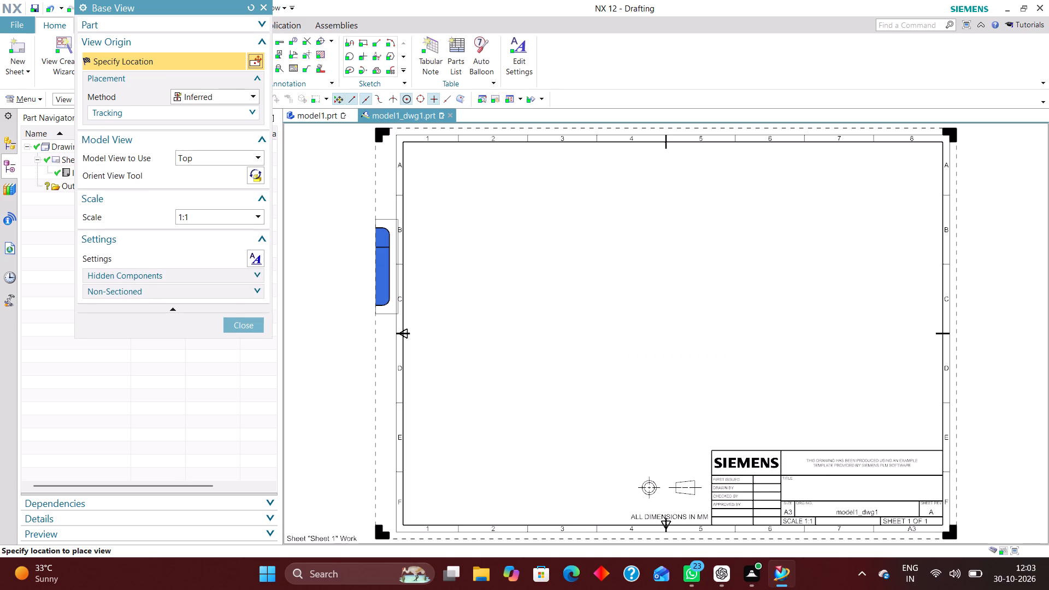
{"action": "left_click", "coordinate": [217, 160]}
{"action": "left_click", "coordinate": [197, 244]}
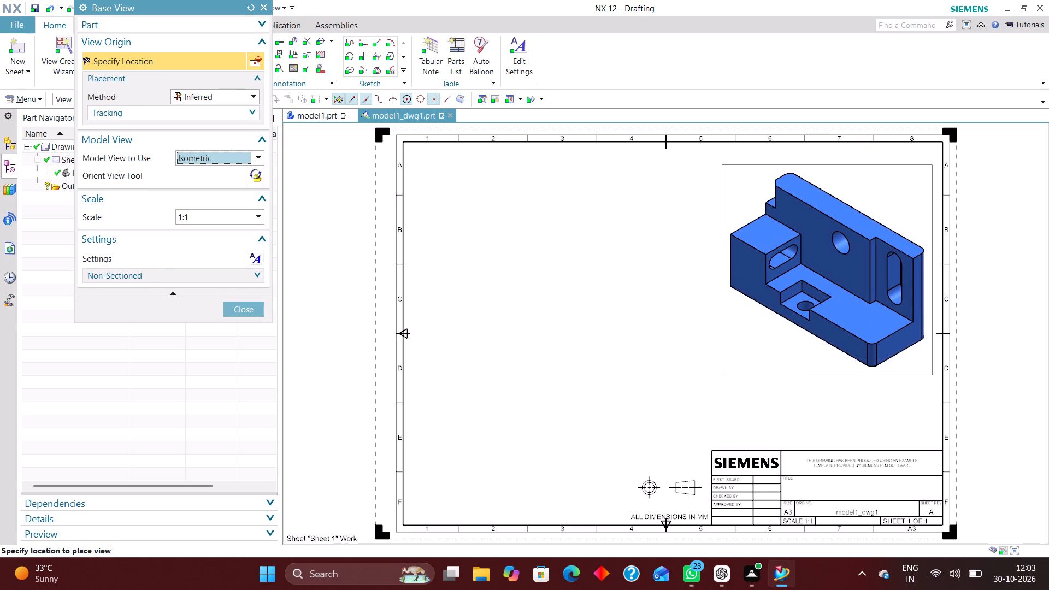
{"action": "left_click", "coordinate": [829, 268]}
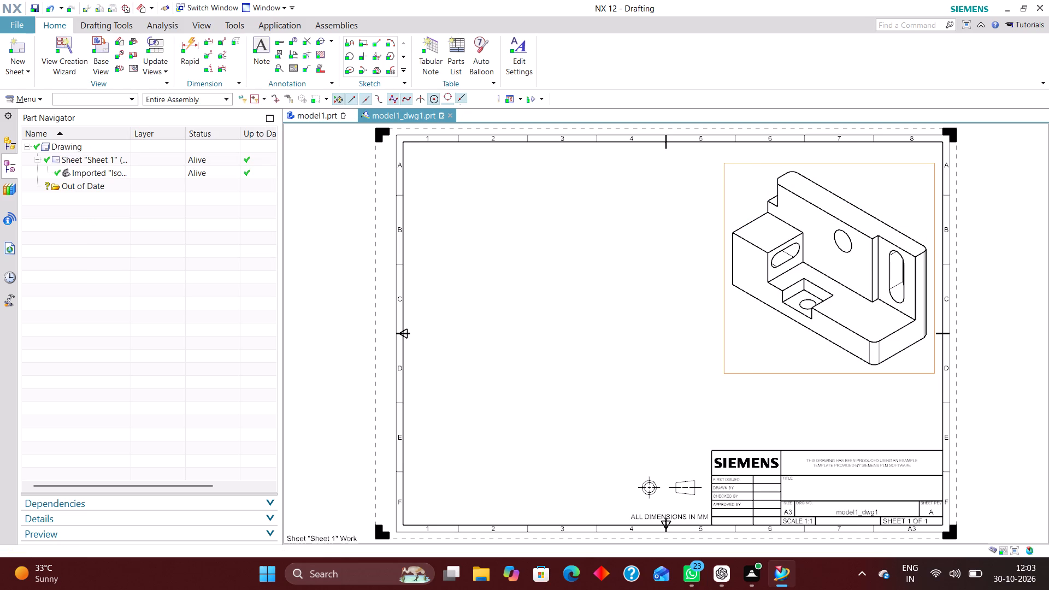
{"action": "left_click", "coordinate": [251, 242]}
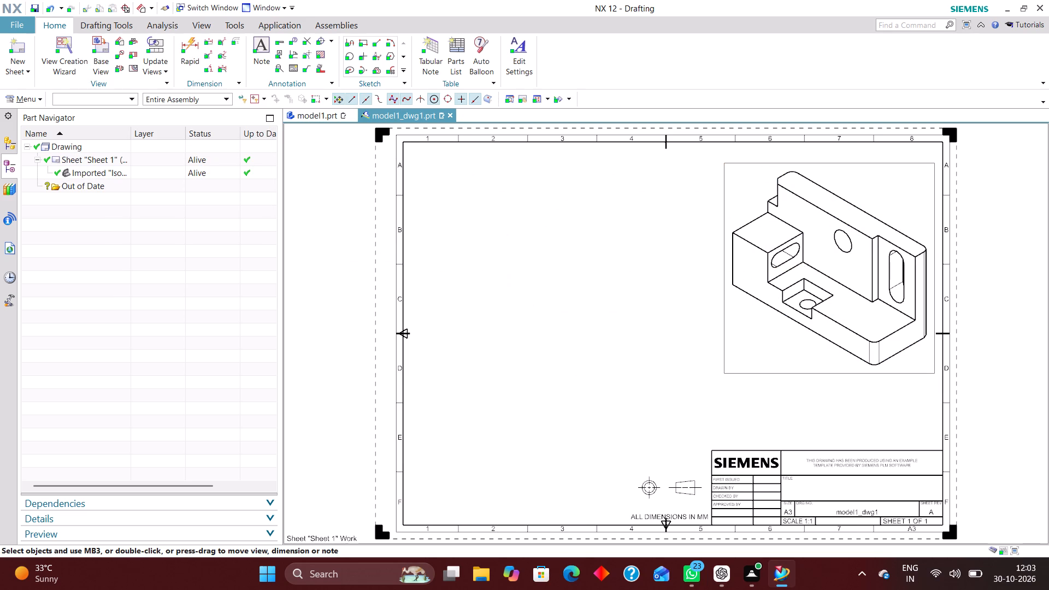
Place a front base view at 1:1 scale in the sheet's upper left area, without projected views.
{"action": "left_click", "coordinate": [100, 43]}
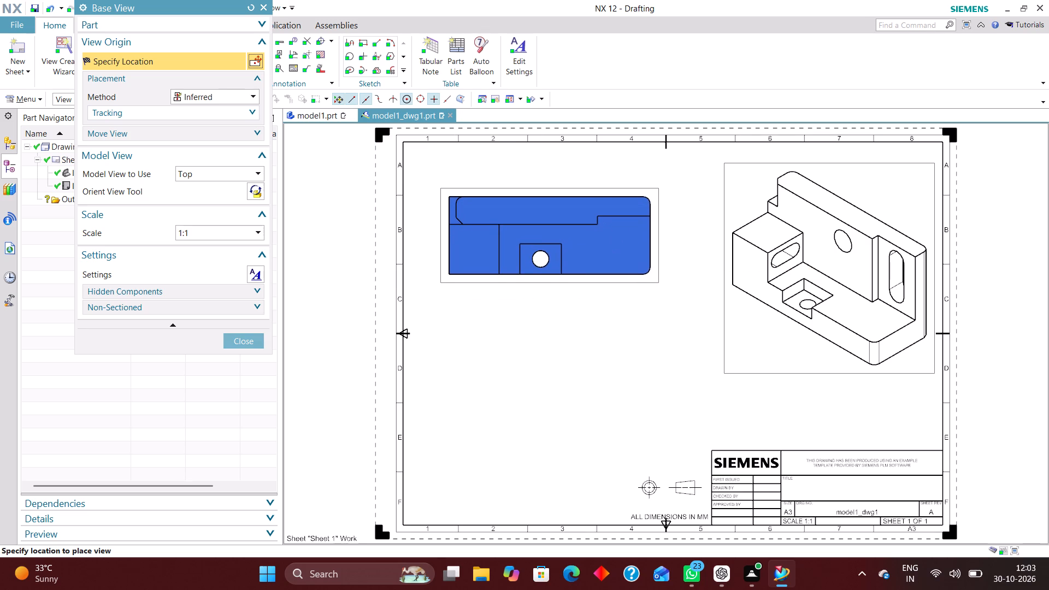
{"action": "left_click", "coordinate": [221, 169]}
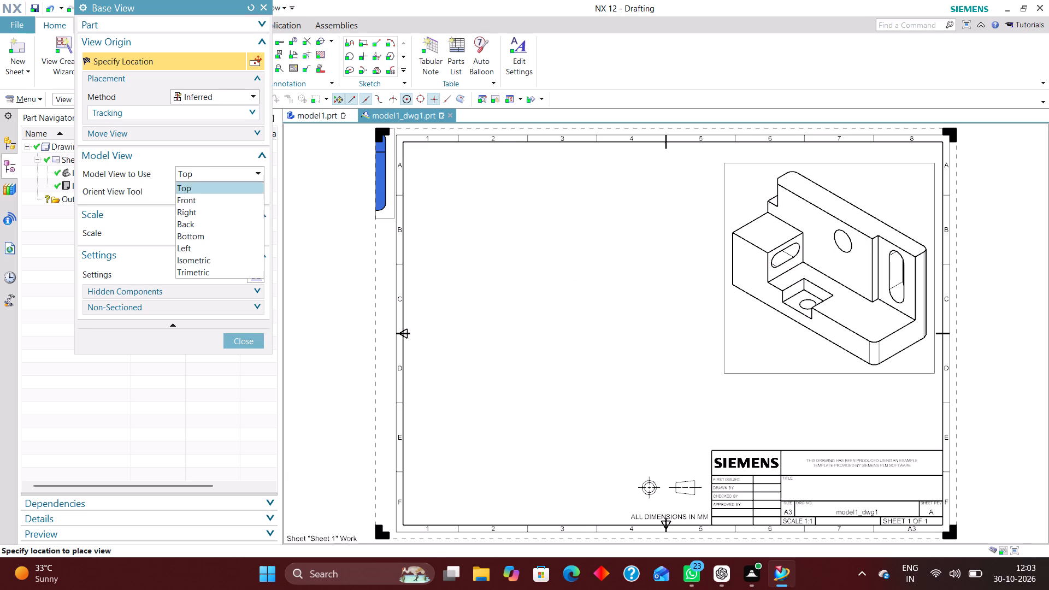
{"action": "left_click", "coordinate": [212, 198]}
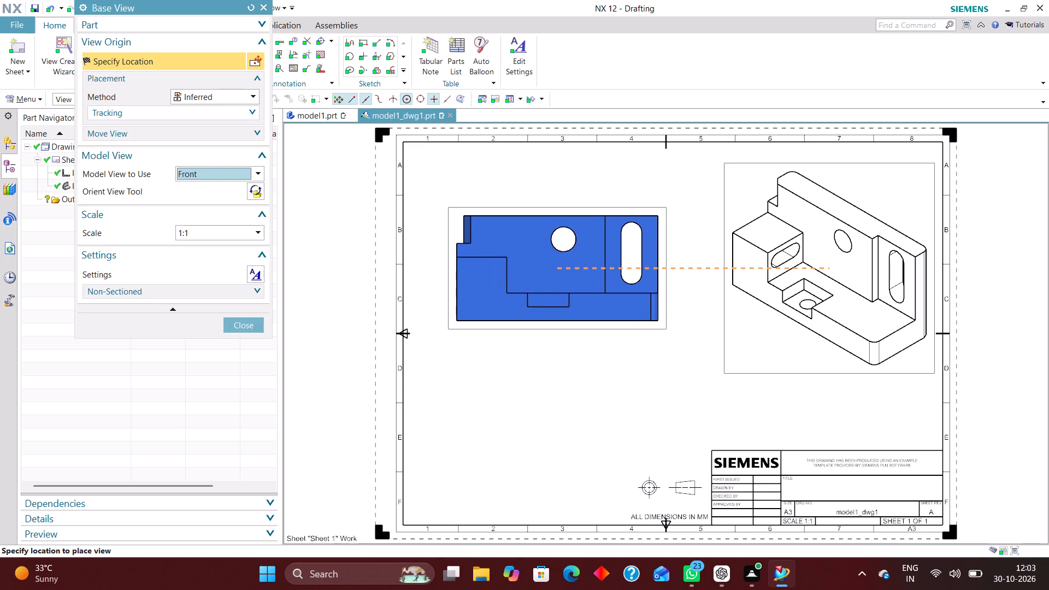
{"action": "left_click", "coordinate": [541, 233]}
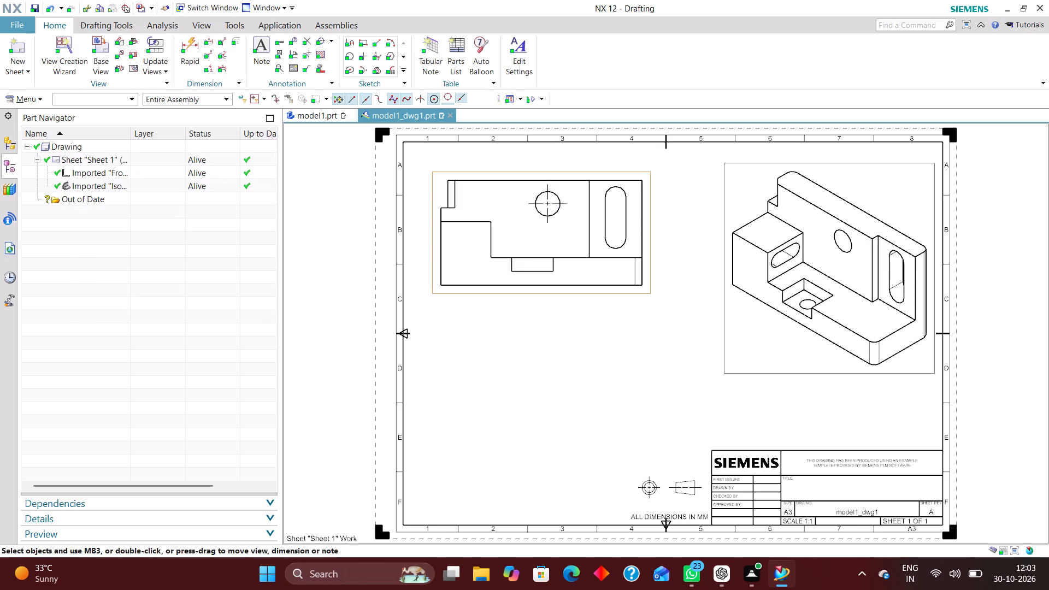
{"action": "left_click", "coordinate": [222, 82]}
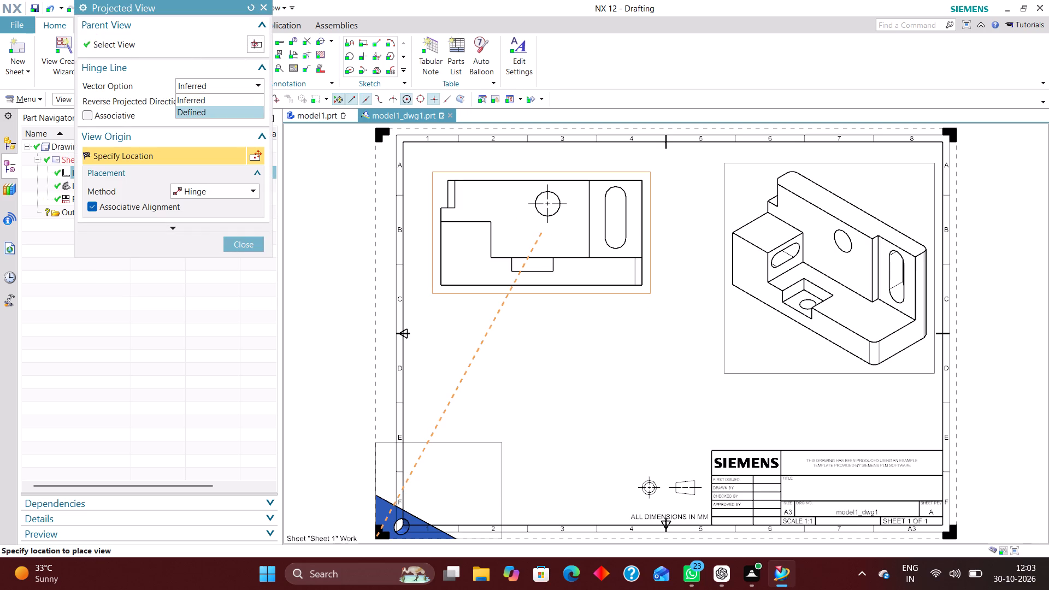
{"action": "left_click", "coordinate": [250, 243]}
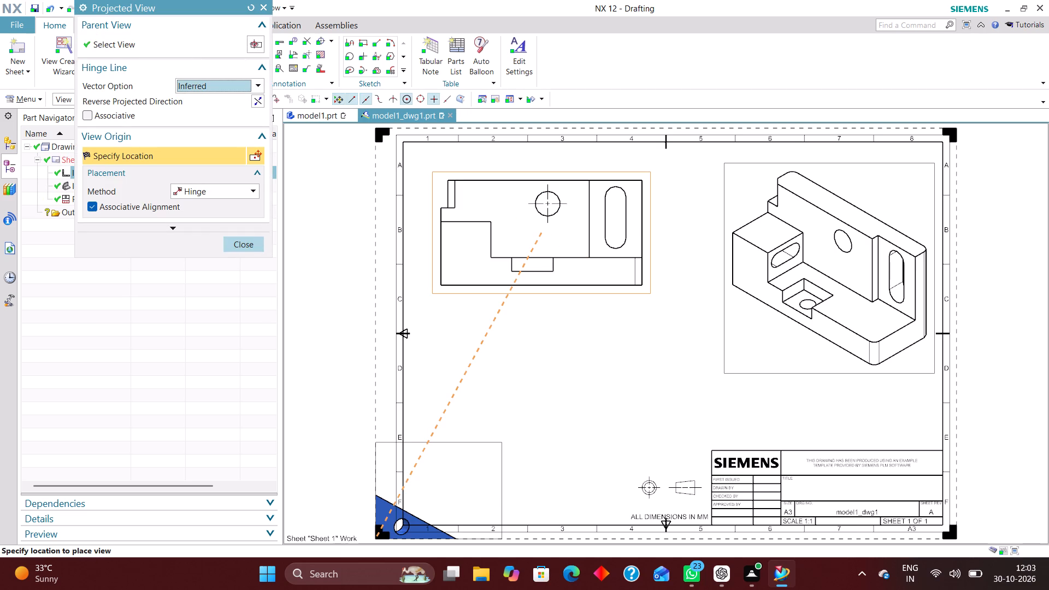
{"action": "left_click", "coordinate": [242, 240]}
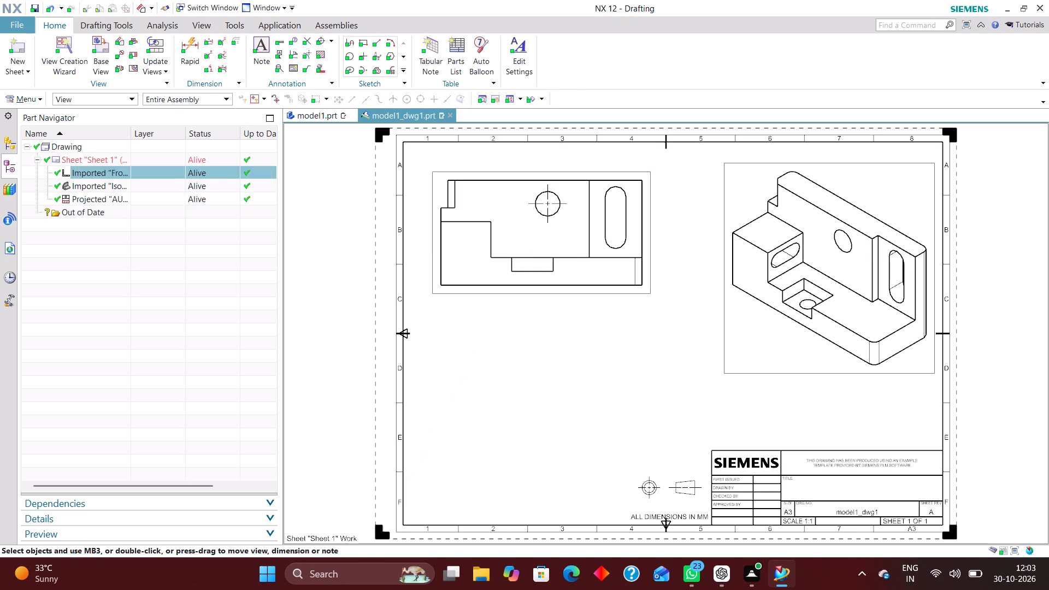
Place a top base view at 1:1 scale directly below the front view, without projected views.
{"action": "left_click", "coordinate": [103, 44]}
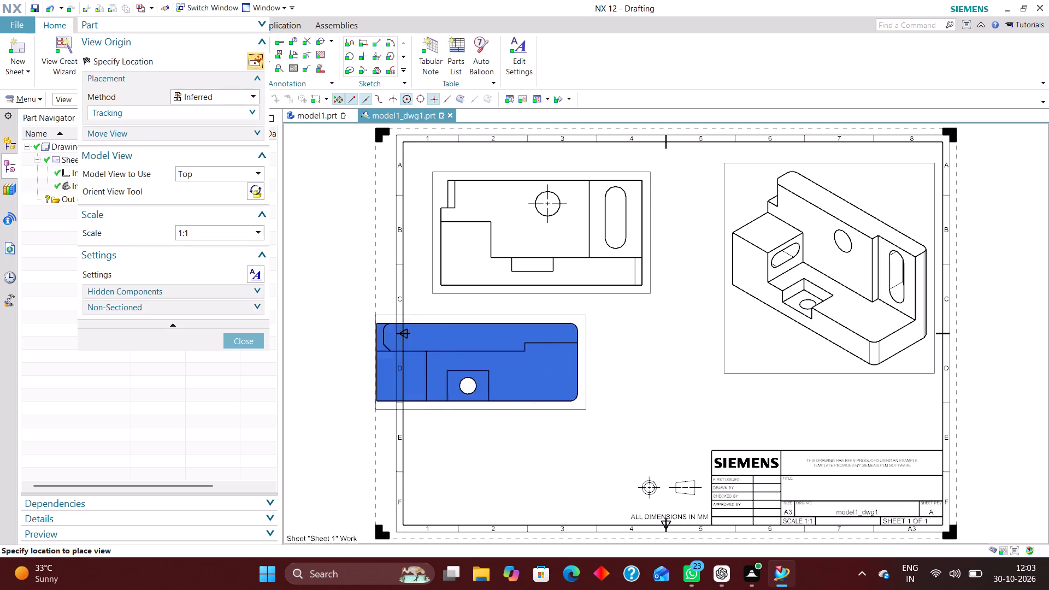
{"action": "left_click", "coordinate": [542, 397]}
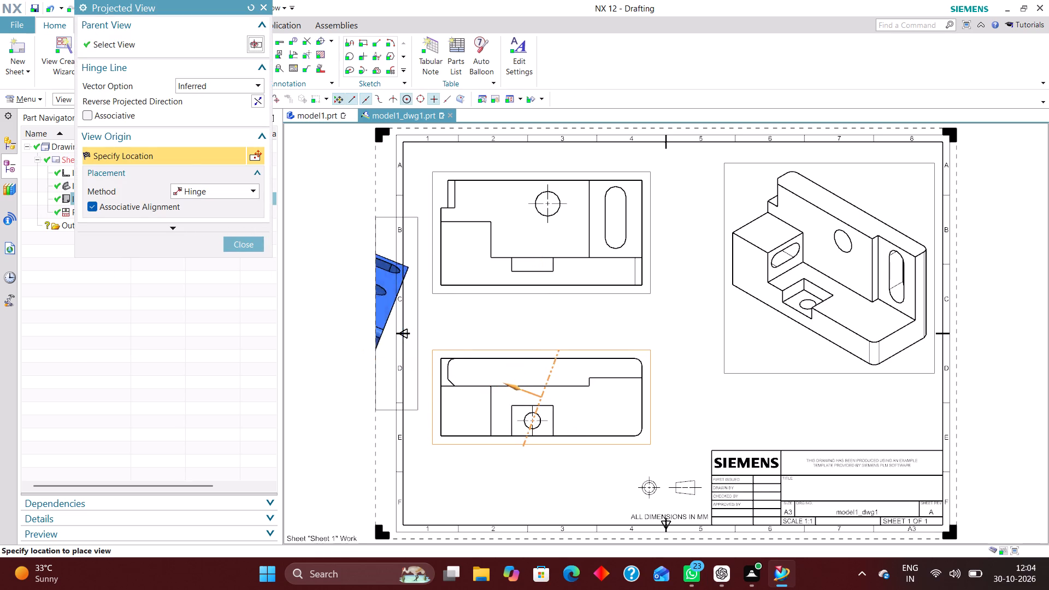
{"action": "left_click", "coordinate": [252, 246]}
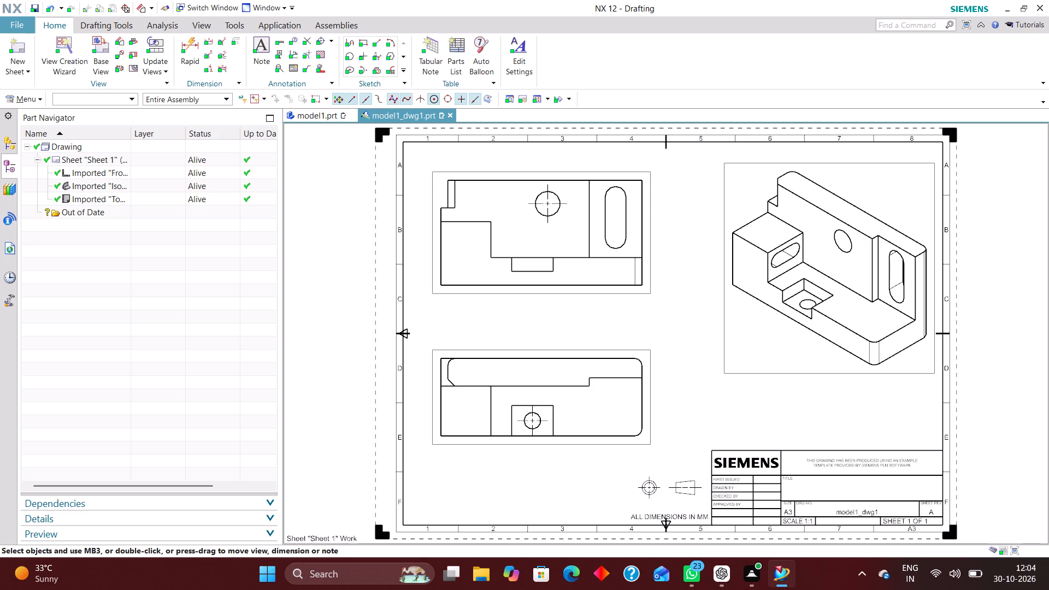
In the drafting preferences, set the leader and dimension arrowhead type to Open Arrow.
{"action": "left_click", "coordinate": [37, 98]}
{"action": "left_click", "coordinate": [44, 235]}
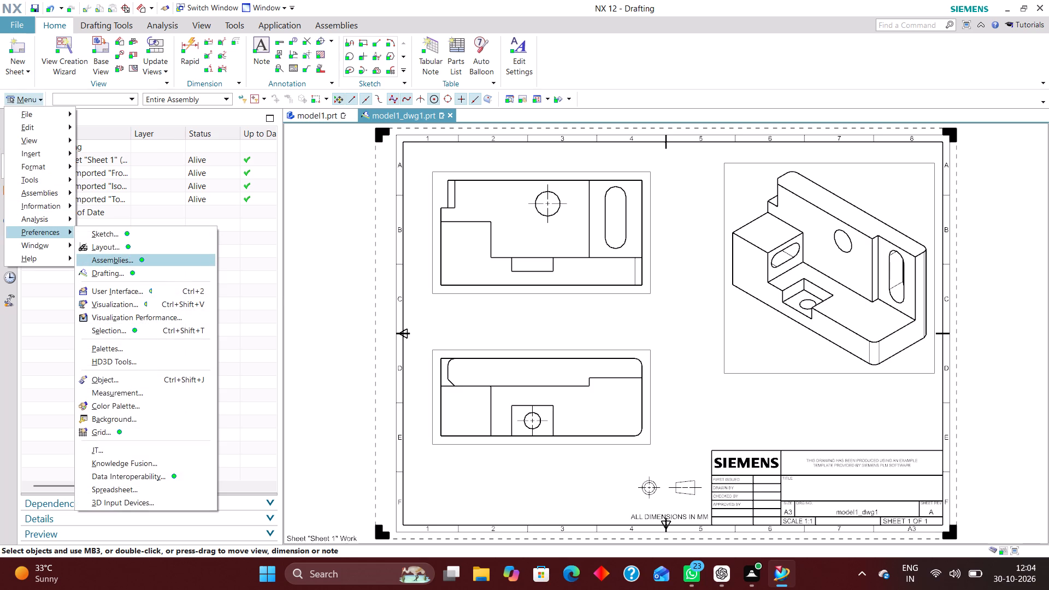
{"action": "left_click", "coordinate": [127, 268]}
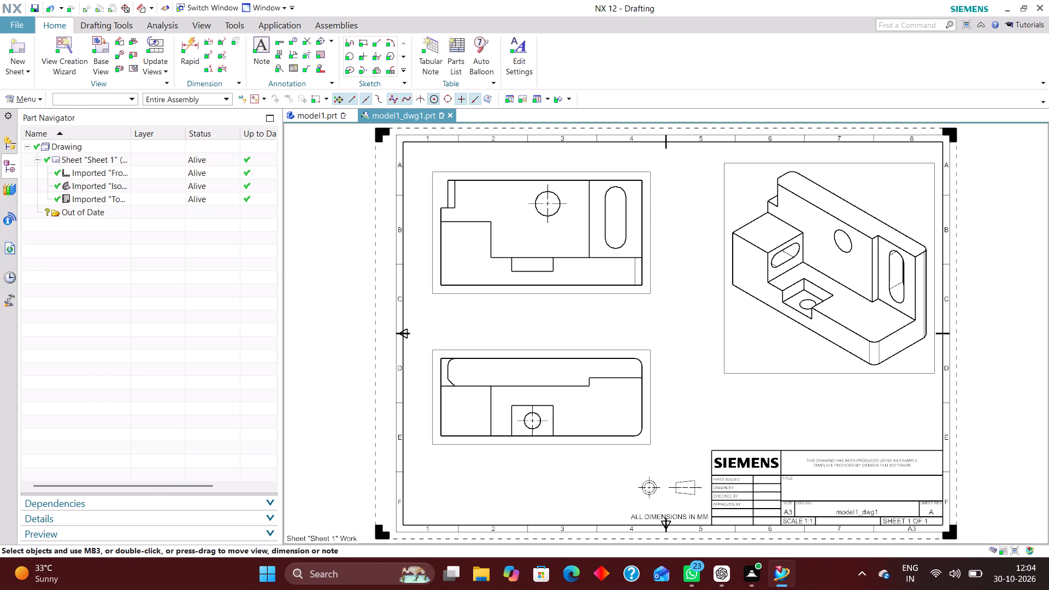
{"action": "scroll", "coordinate": [101, 117], "scroll_direction": "up", "scroll_amount": 5}
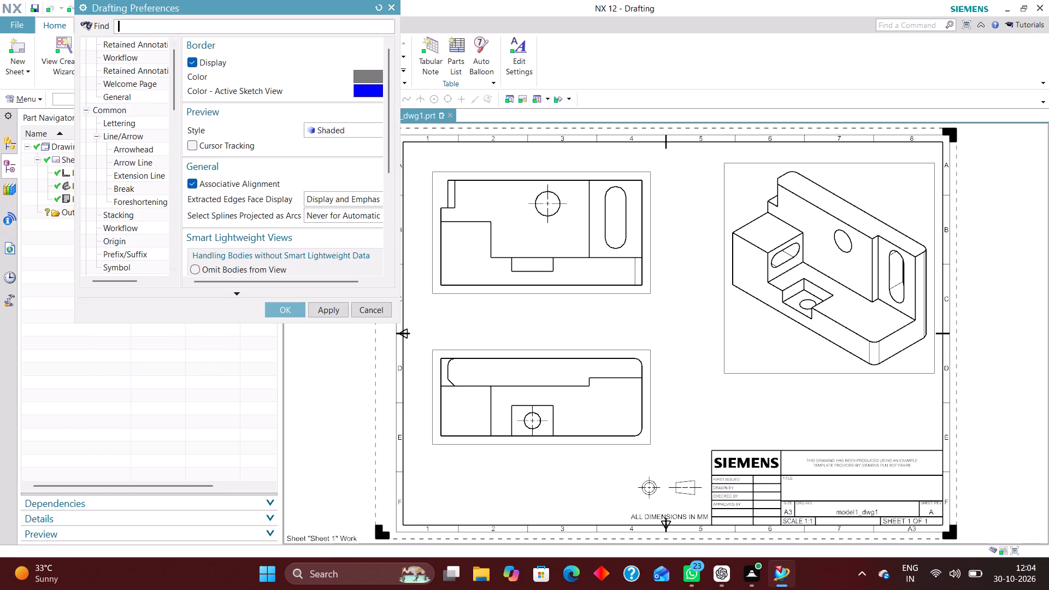
{"action": "scroll", "coordinate": [133, 136], "scroll_direction": "up", "scroll_amount": 4}
{"action": "left_click", "coordinate": [135, 147]}
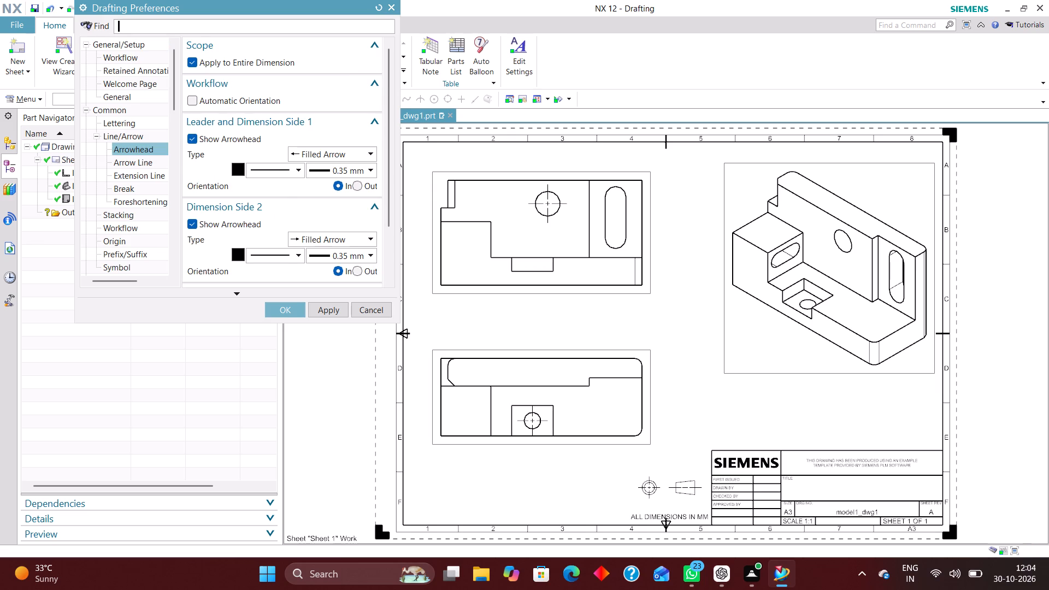
{"action": "left_click", "coordinate": [307, 150]}
{"action": "left_click", "coordinate": [314, 192]}
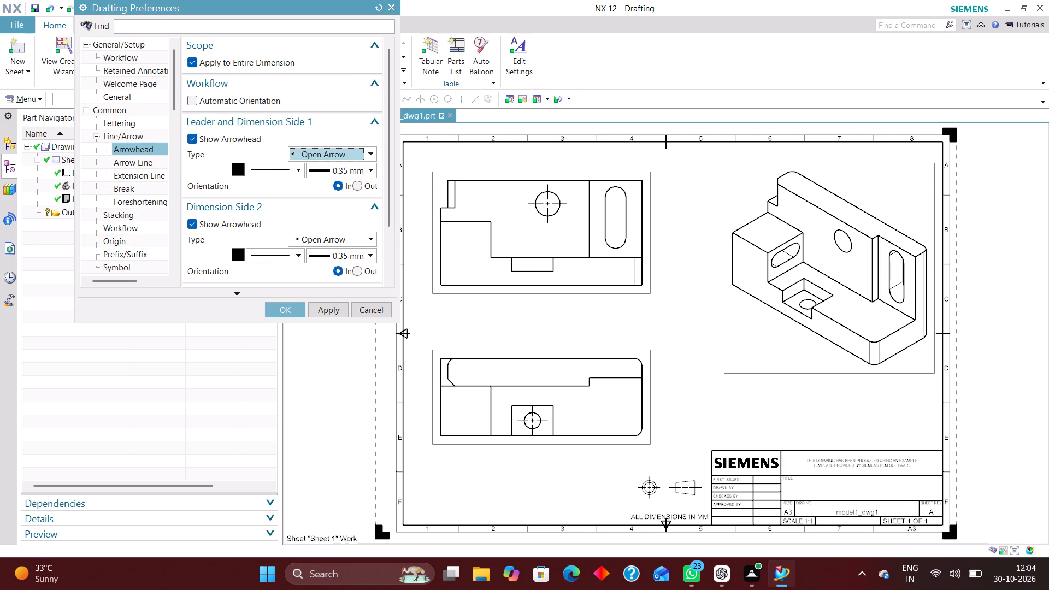
Set the extension line gap to 2 in the drafting preferences.
{"action": "left_click", "coordinate": [145, 169]}
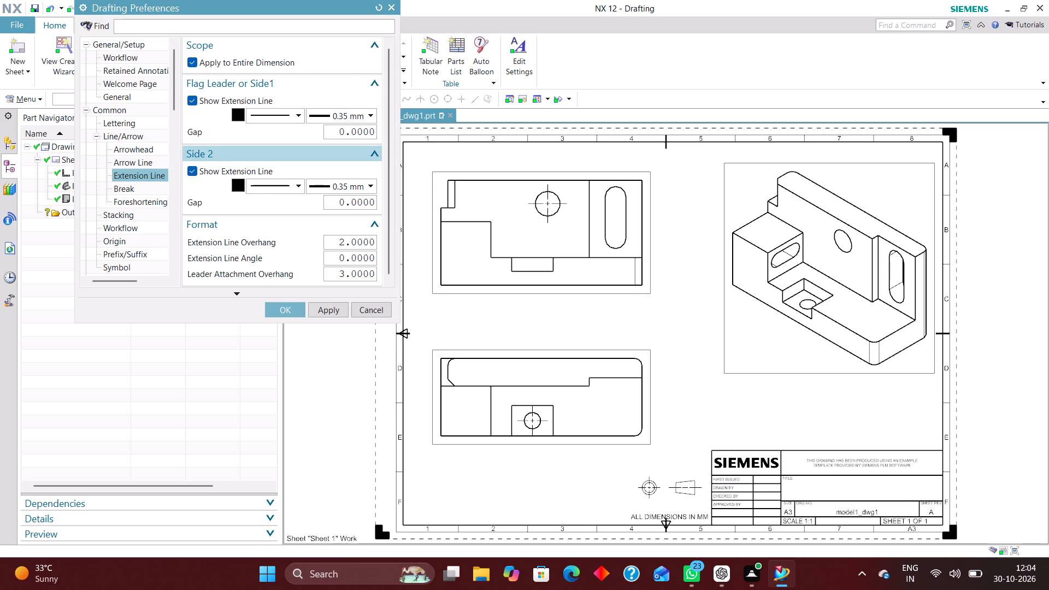
{"action": "left_click_drag", "start_coordinate": [337, 134], "coordinate": [494, 145]}
{"action": "key", "text": "2"}
{"action": "key", "text": "Return"}
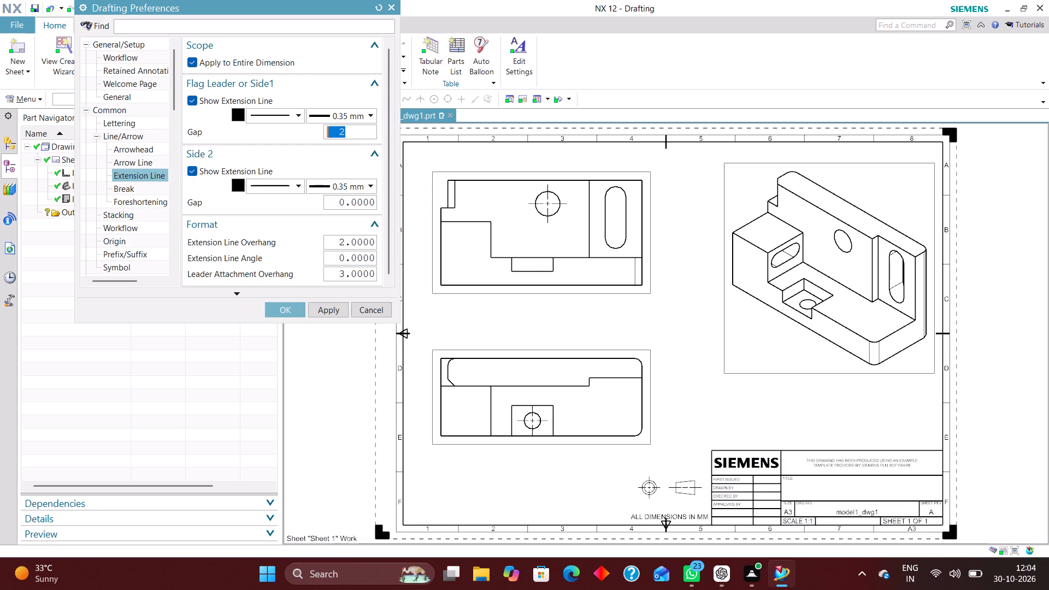
Set the decimal delimiter of the dimension text units to Period and accept the drafting preferences.
{"action": "scroll", "coordinate": [133, 187], "scroll_direction": "down", "scroll_amount": 7}
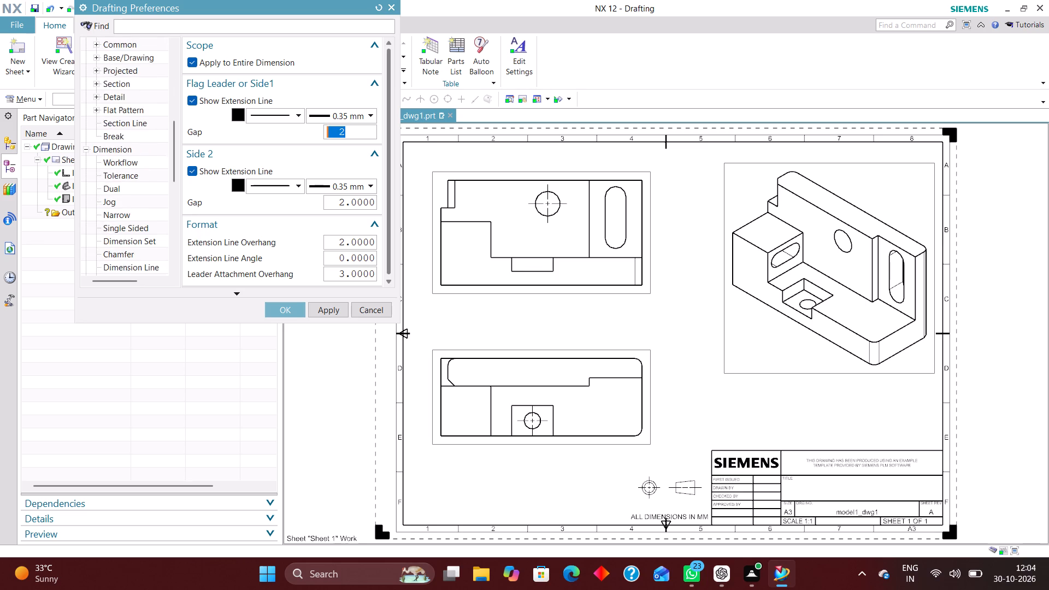
{"action": "scroll", "coordinate": [128, 197], "scroll_direction": "up", "scroll_amount": 3}
{"action": "scroll", "coordinate": [128, 179], "scroll_direction": "down", "scroll_amount": 8}
{"action": "scroll", "coordinate": [129, 223], "scroll_direction": "up", "scroll_amount": 2}
{"action": "left_click", "coordinate": [134, 198]}
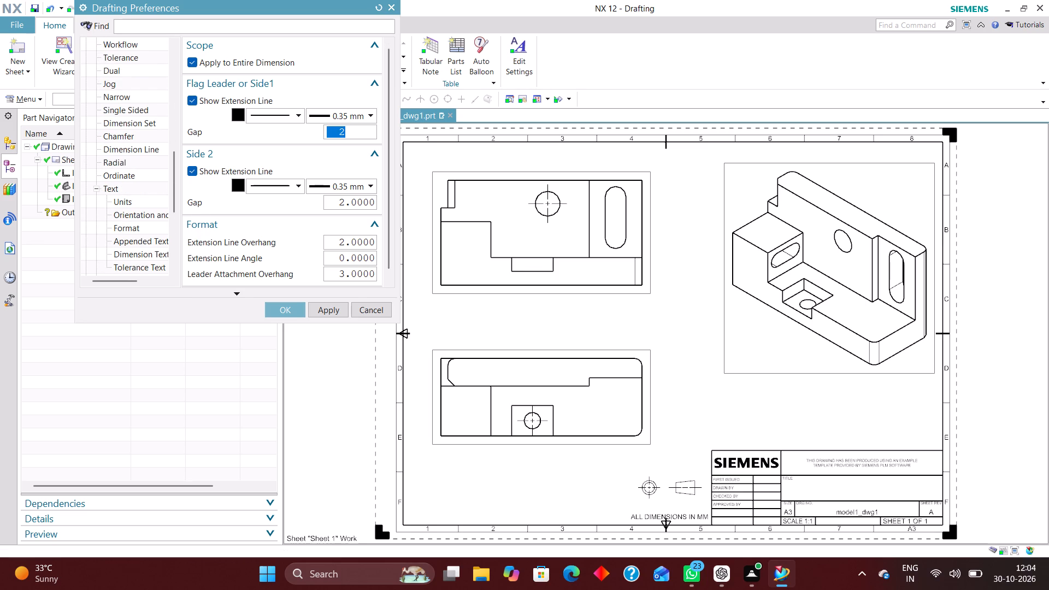
{"action": "left_click", "coordinate": [354, 111]}
{"action": "left_click", "coordinate": [348, 127]}
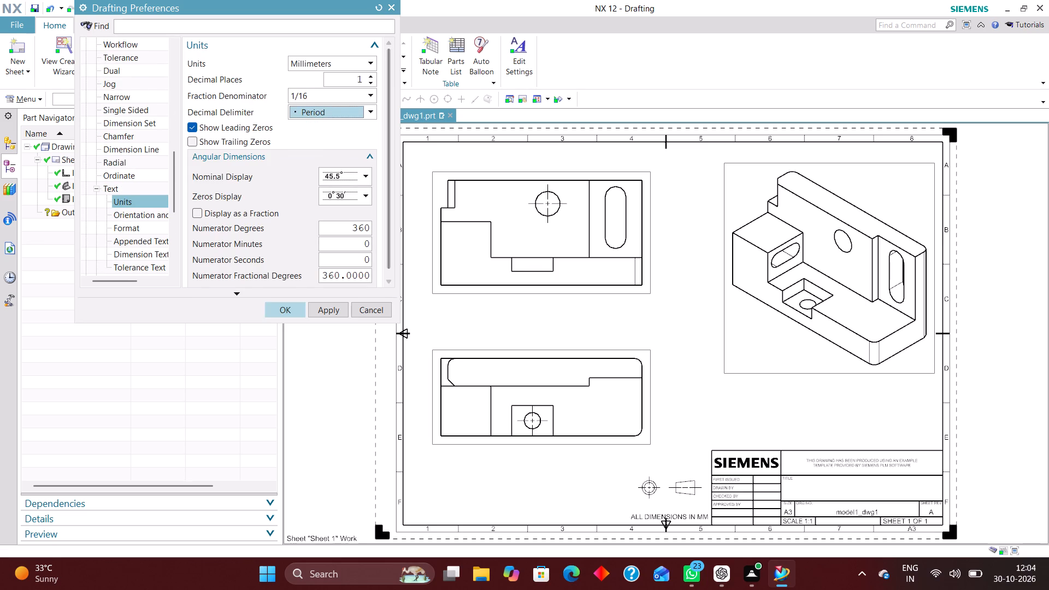
{"action": "left_click", "coordinate": [291, 311]}
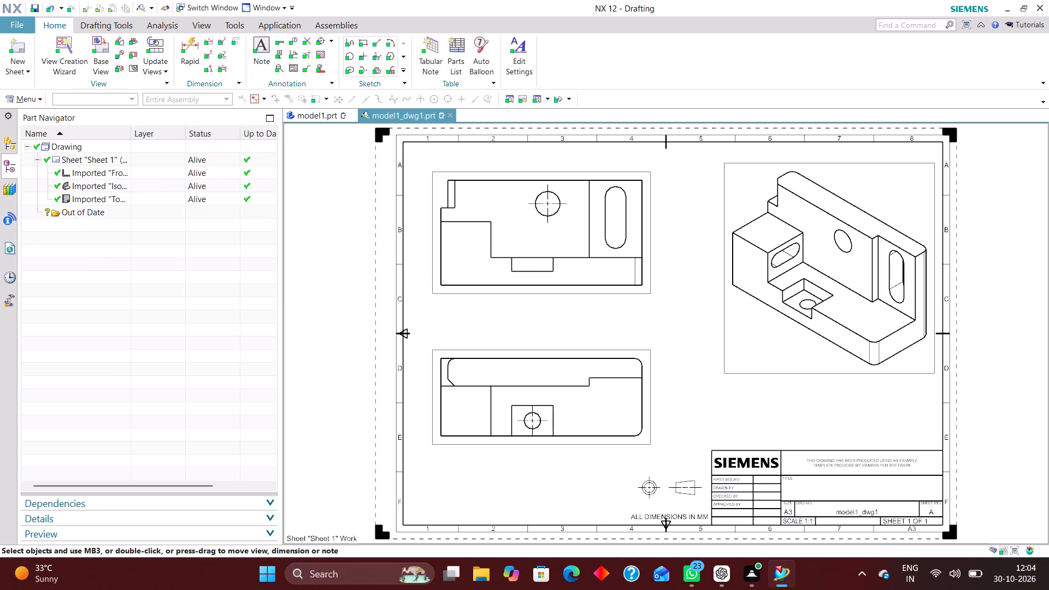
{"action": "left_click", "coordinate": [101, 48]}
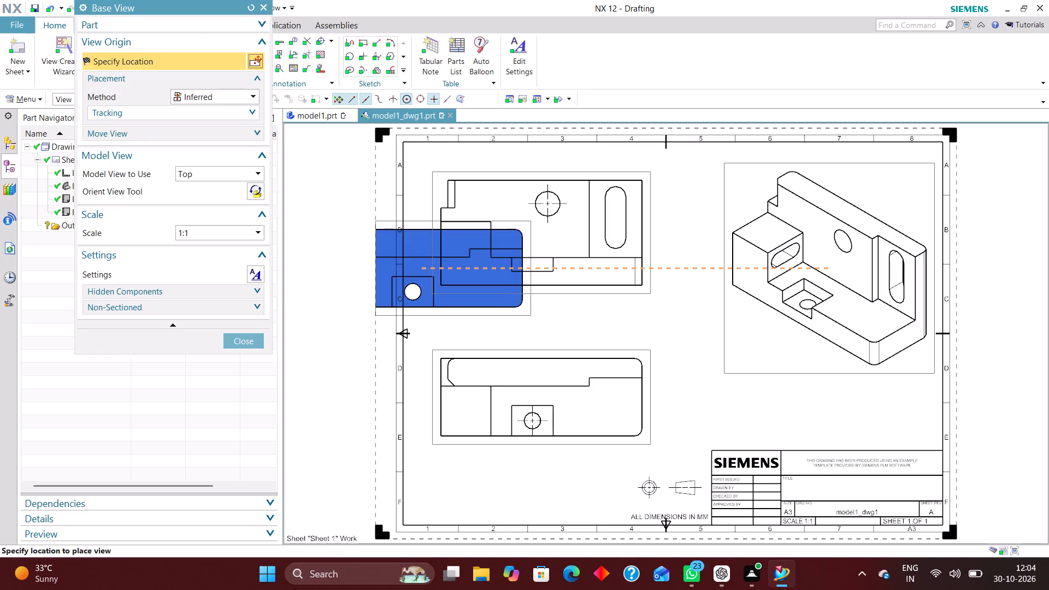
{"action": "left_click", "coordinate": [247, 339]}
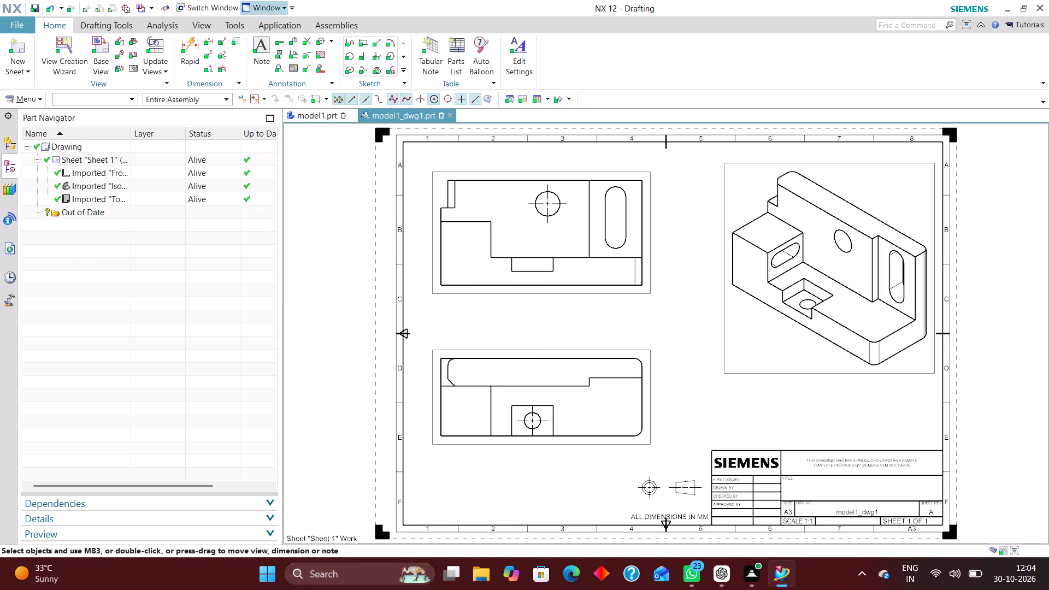
Add a rapid dimension for the front view's overall width, placed just below that view.
{"action": "left_click", "coordinate": [186, 48]}
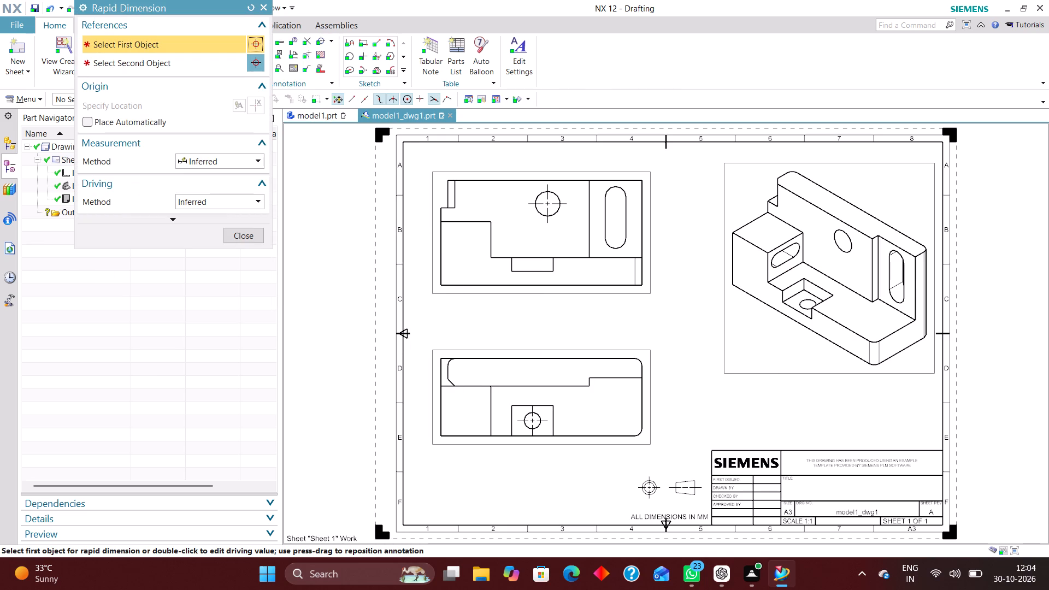
{"action": "scroll", "coordinate": [453, 315], "scroll_direction": "up", "scroll_amount": 2}
{"action": "scroll", "coordinate": [438, 291], "scroll_direction": "down", "scroll_amount": 2}
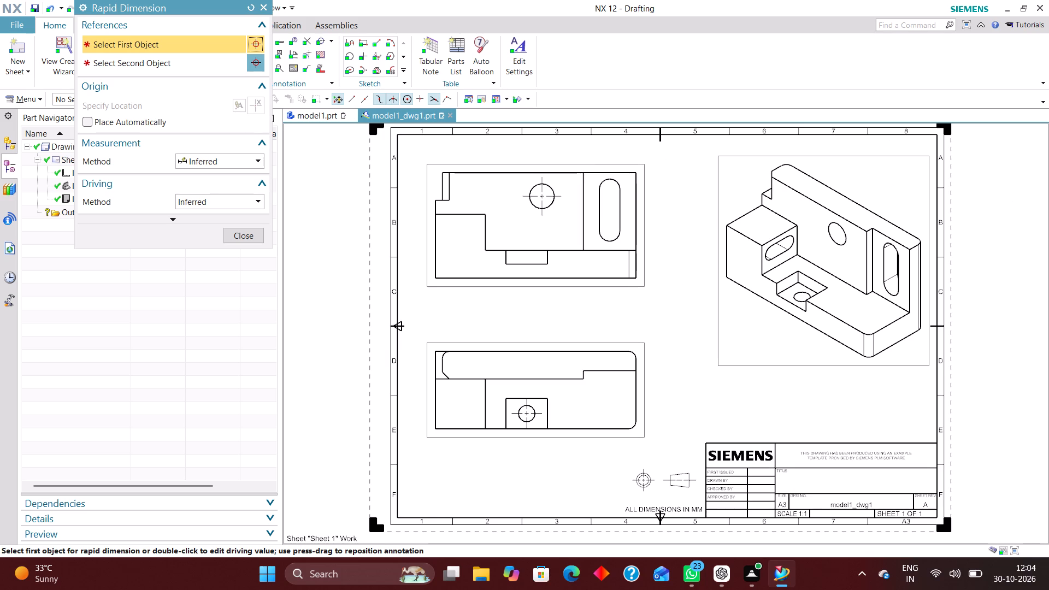
{"action": "left_click", "coordinate": [434, 276]}
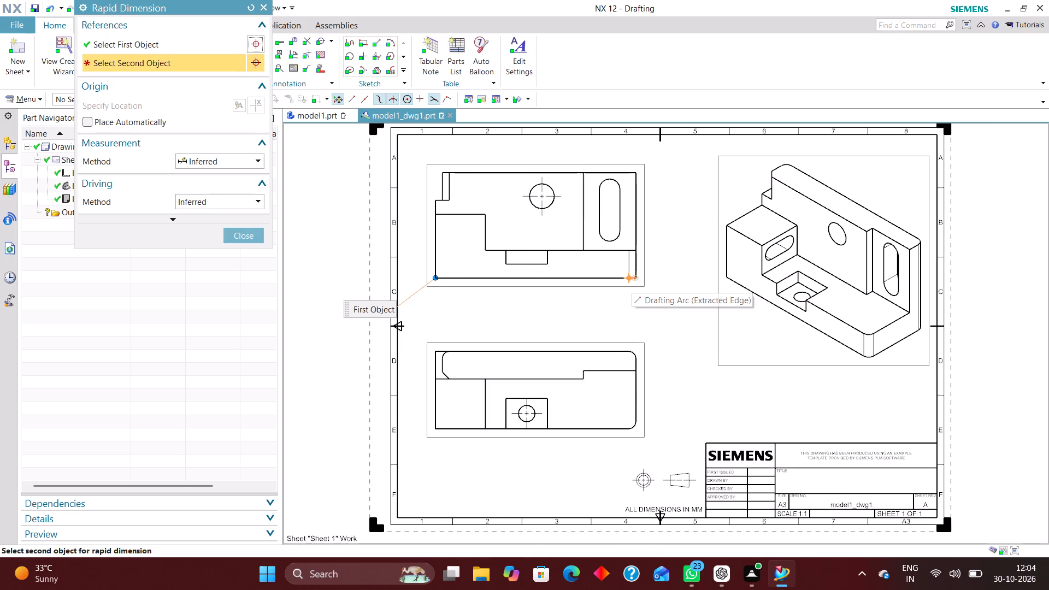
{"action": "left_click", "coordinate": [638, 280]}
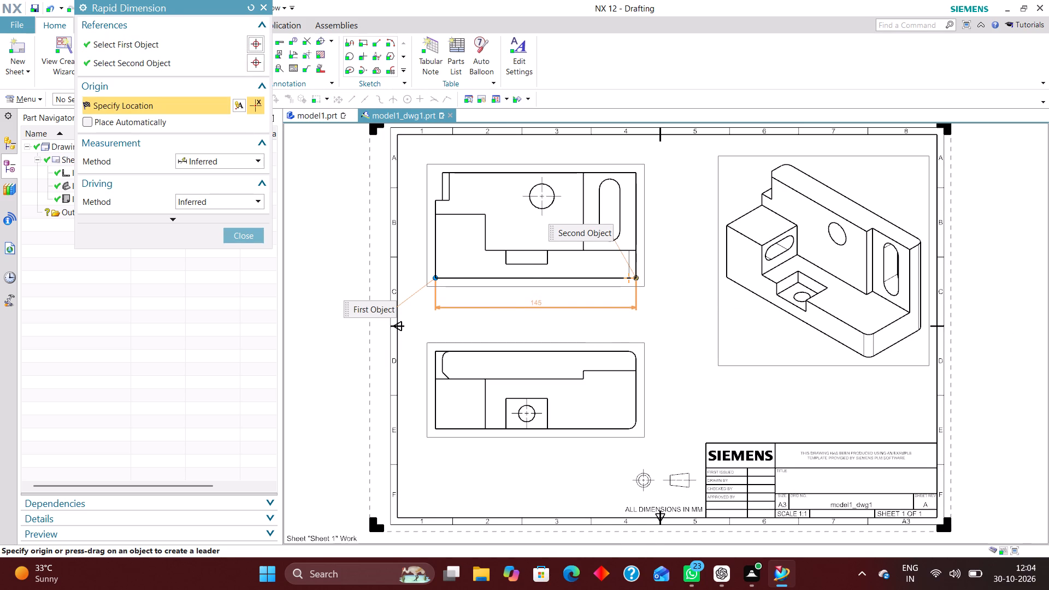
{"action": "left_click", "coordinate": [527, 302]}
Dimension the horizontal length of the rounded upper wall in the top view, placed just above that view.
{"action": "scroll", "coordinate": [443, 359], "scroll_direction": "up", "scroll_amount": 4}
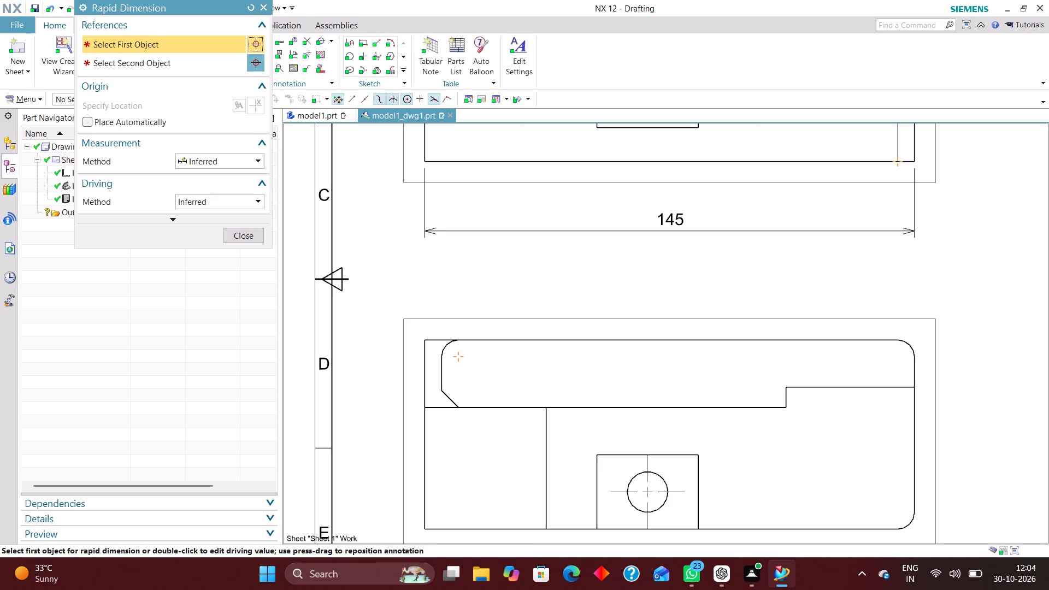
{"action": "left_click", "coordinate": [443, 350]}
{"action": "scroll", "coordinate": [401, 350], "scroll_direction": "down", "scroll_amount": 2}
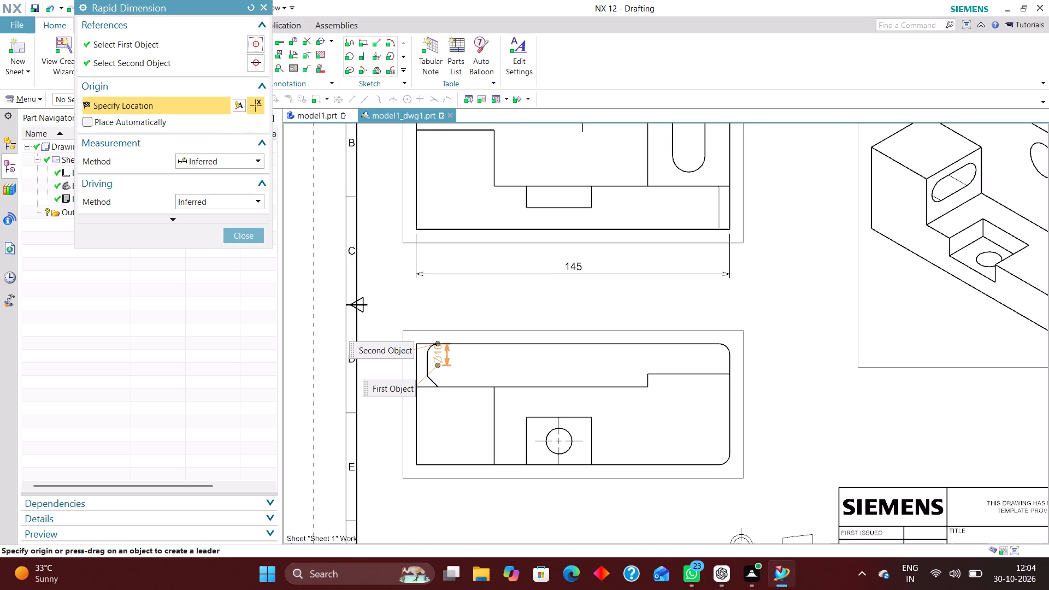
{"action": "left_click", "coordinate": [731, 352]}
{"action": "left_click", "coordinate": [599, 301]}
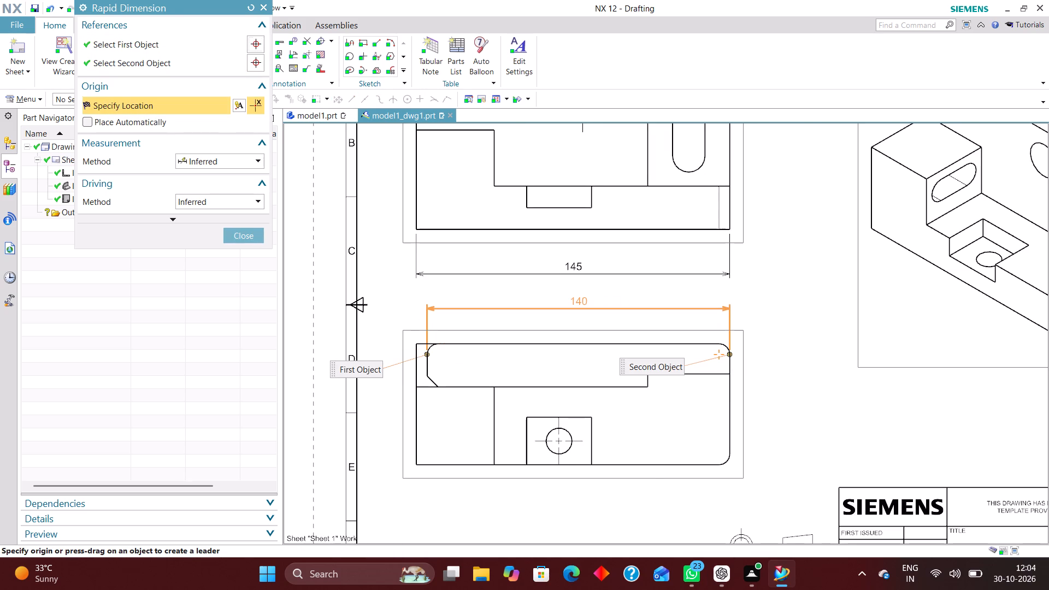
Dimension the front view's overall height, placed to the right of the view.
{"action": "scroll", "coordinate": [641, 397], "scroll_direction": "down", "scroll_amount": 3}
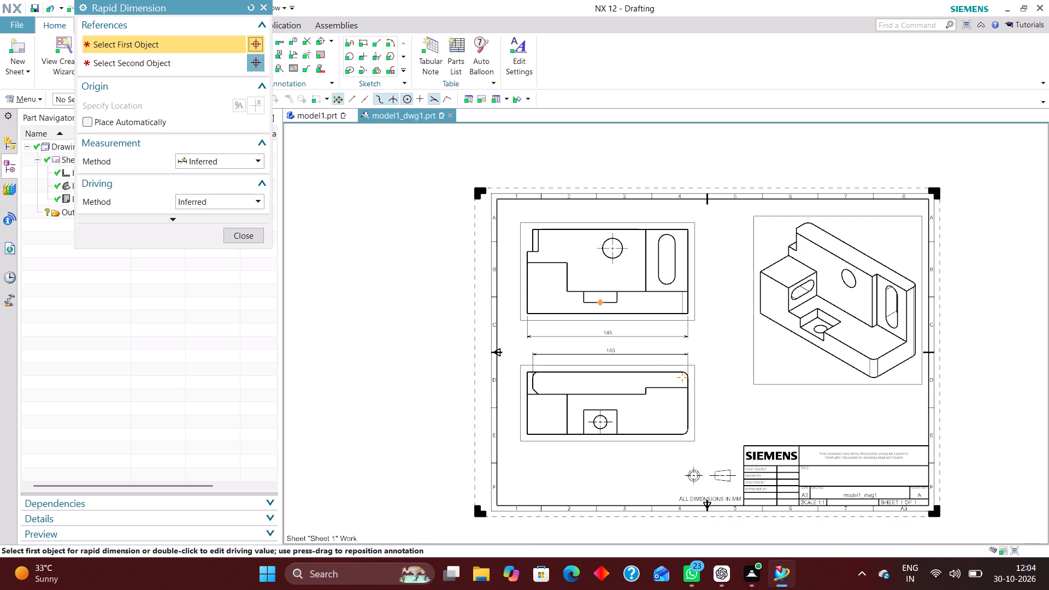
{"action": "scroll", "coordinate": [595, 305], "scroll_direction": "up", "scroll_amount": 2}
{"action": "scroll", "coordinate": [607, 378], "scroll_direction": "down", "scroll_amount": 2}
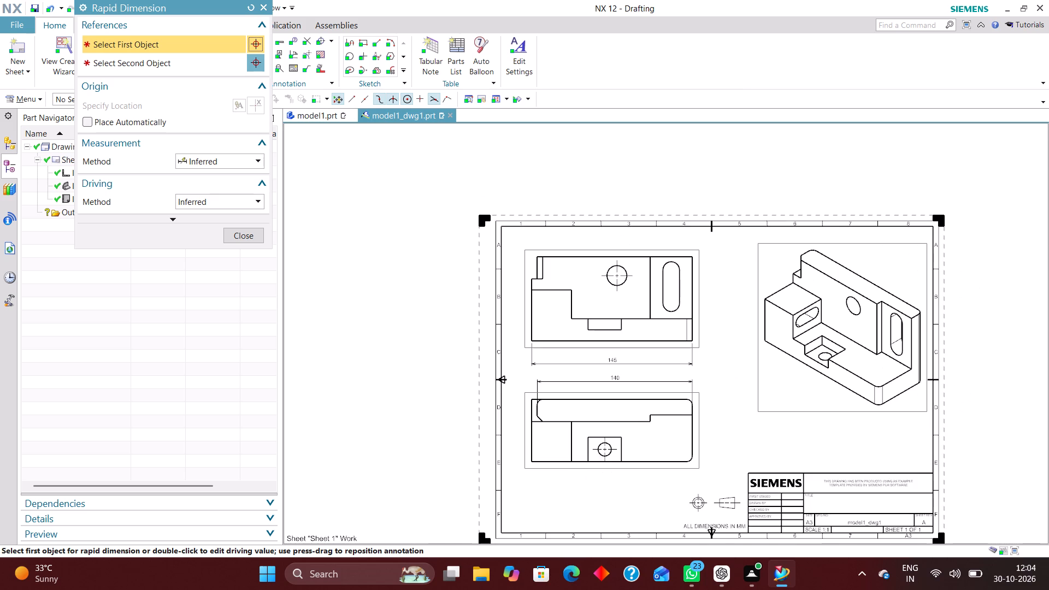
{"action": "scroll", "coordinate": [721, 343], "scroll_direction": "up", "scroll_amount": 1}
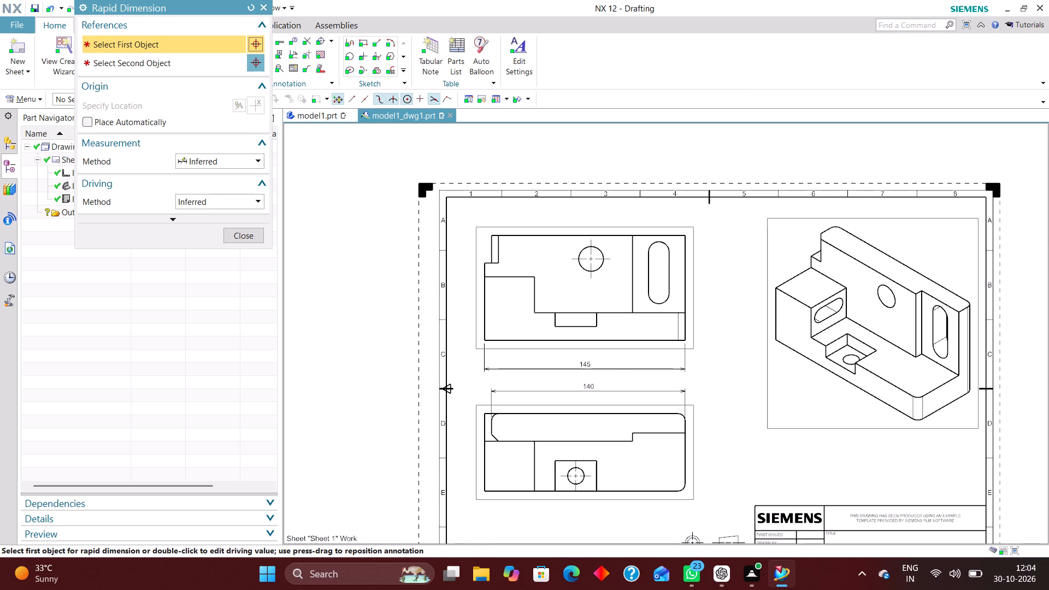
{"action": "left_click", "coordinate": [683, 234]}
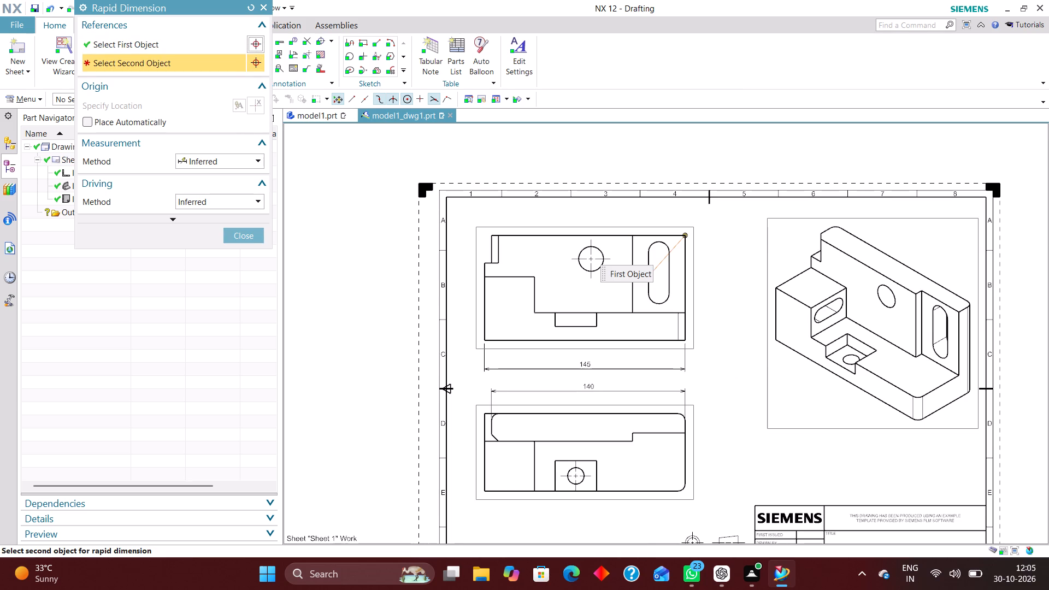
{"action": "left_click", "coordinate": [689, 338]}
{"action": "left_click", "coordinate": [725, 285]}
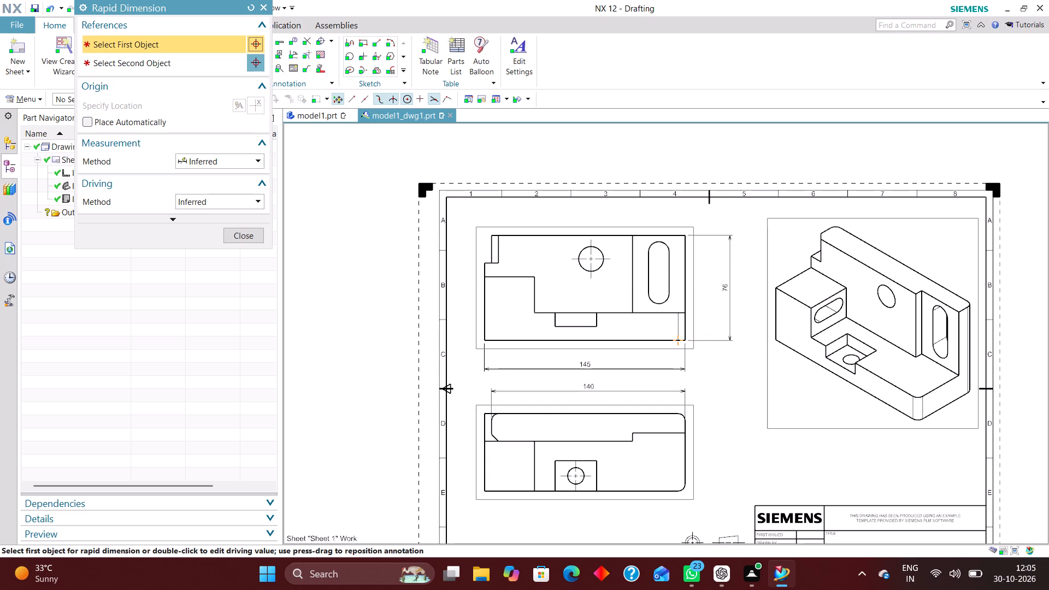
Dimension the width of the left stepped block in the front view, placed between the view and its overall width dimension.
{"action": "scroll", "coordinate": [675, 358], "scroll_direction": "down", "scroll_amount": 1}
{"action": "scroll", "coordinate": [519, 293], "scroll_direction": "up", "scroll_amount": 3}
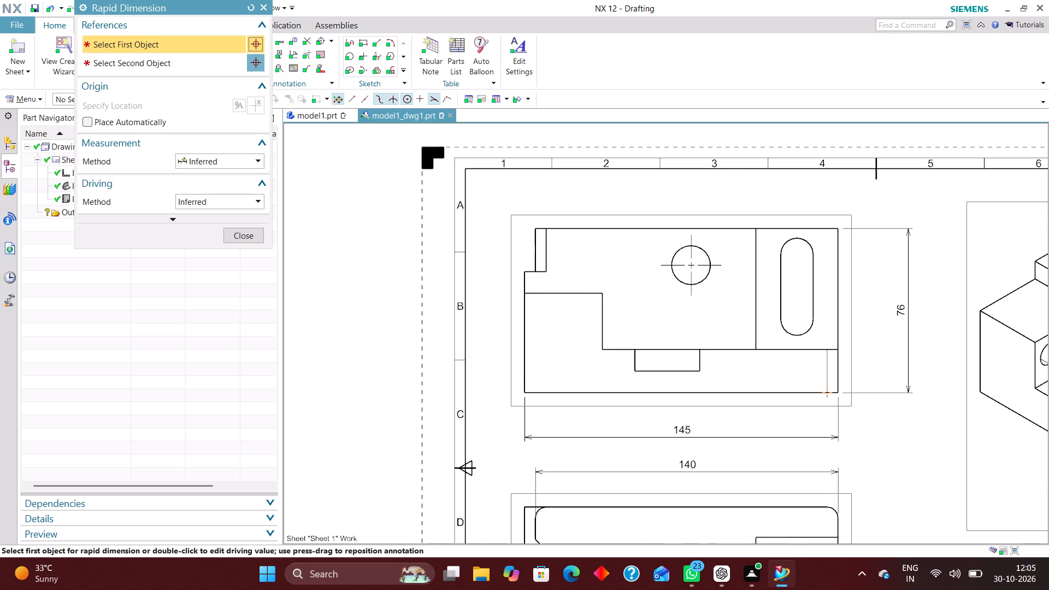
{"action": "scroll", "coordinate": [588, 291], "scroll_direction": "down", "scroll_amount": 3}
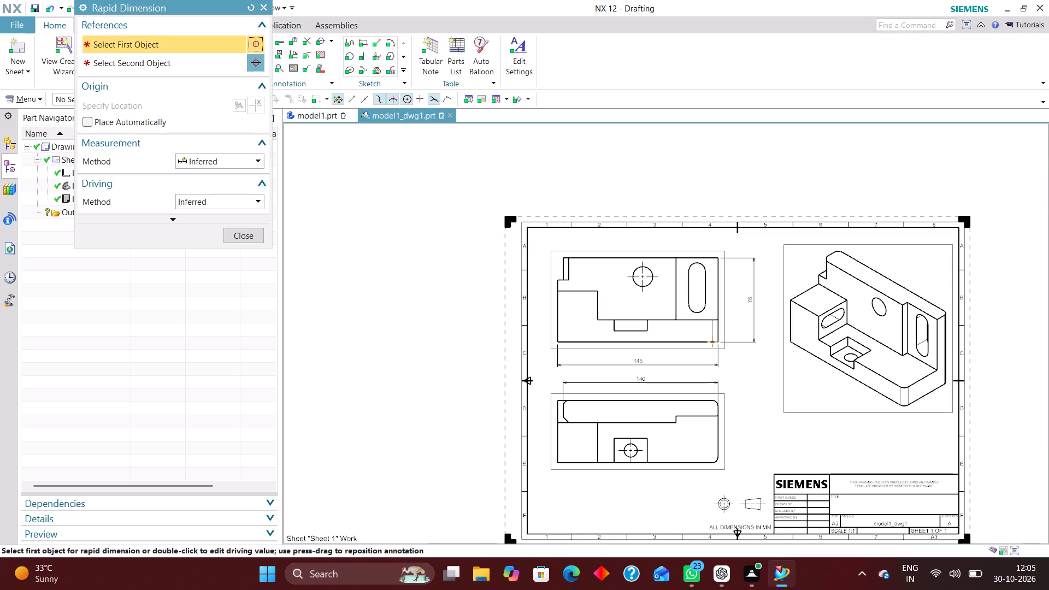
{"action": "scroll", "coordinate": [626, 287], "scroll_direction": "down", "scroll_amount": 1}
{"action": "scroll", "coordinate": [576, 327], "scroll_direction": "up", "scroll_amount": 3}
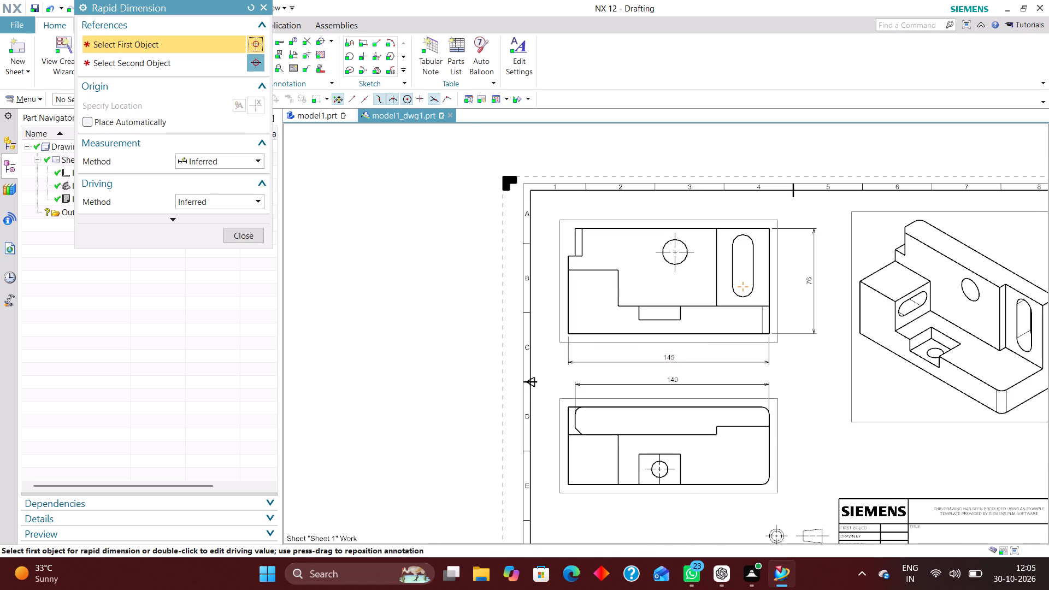
{"action": "scroll", "coordinate": [579, 333], "scroll_direction": "up", "scroll_amount": 3}
{"action": "left_click", "coordinate": [557, 333]}
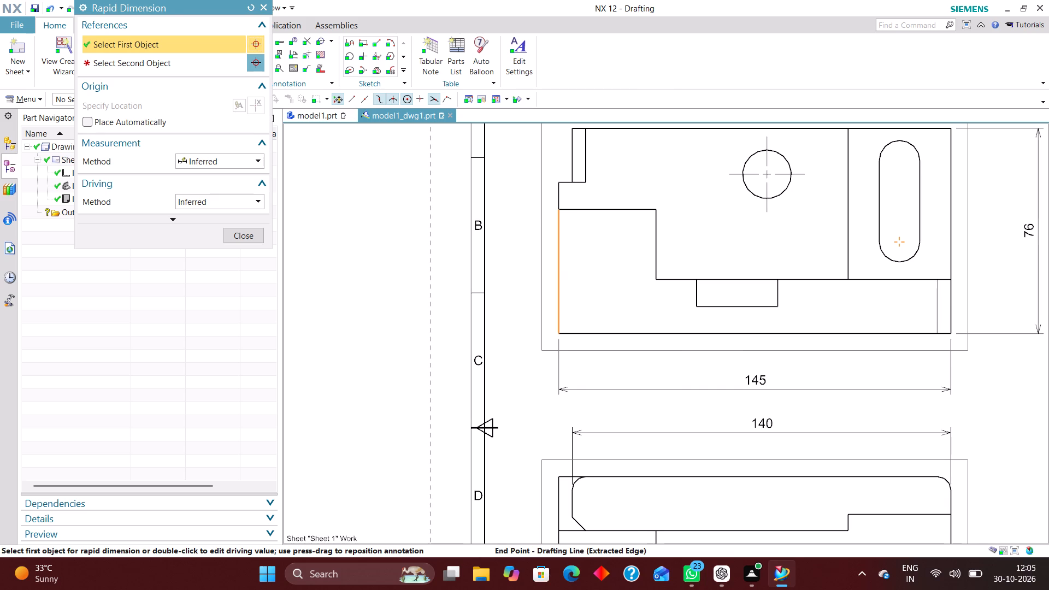
{"action": "left_click", "coordinate": [656, 276]}
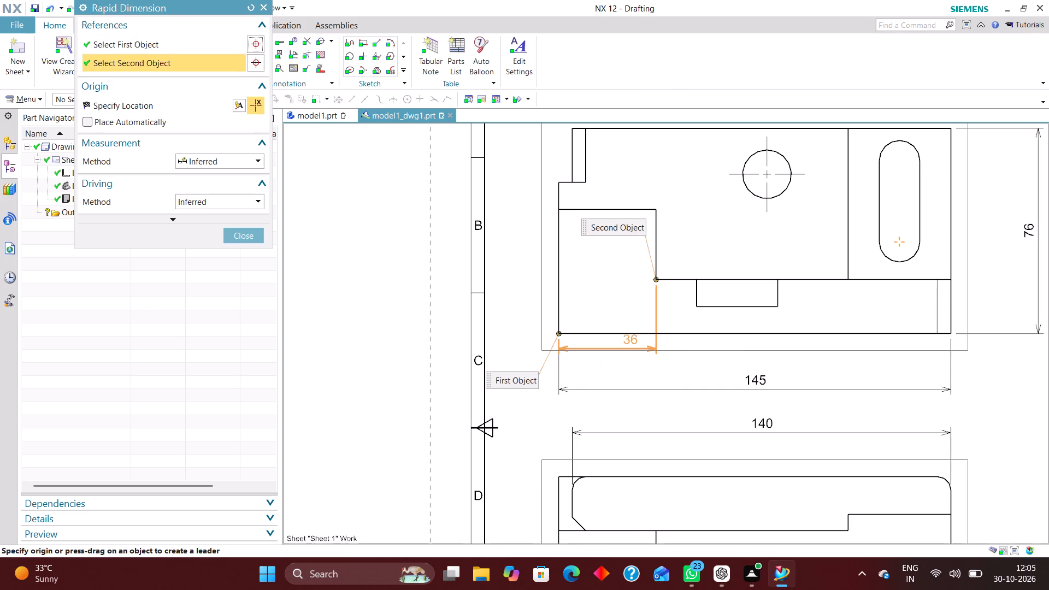
{"action": "left_click", "coordinate": [617, 355]}
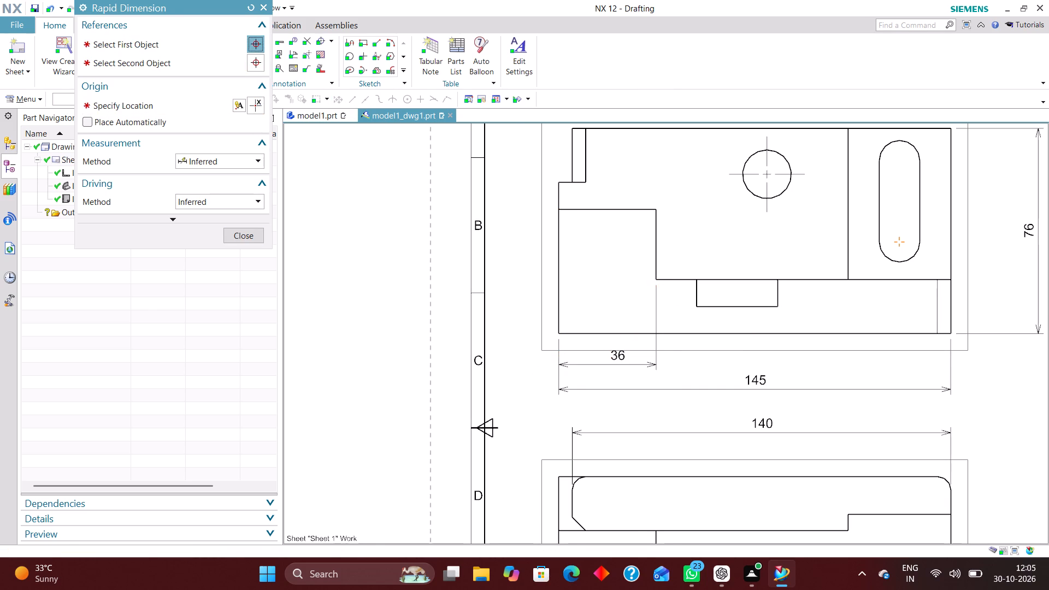
Dimension the horizontal gap between the left block and the rectangular pocket in the front view, placed above the ledge.
{"action": "scroll", "coordinate": [620, 306], "scroll_direction": "down", "scroll_amount": 2}
{"action": "scroll", "coordinate": [662, 302], "scroll_direction": "up", "scroll_amount": 4}
{"action": "left_click", "coordinate": [624, 279]}
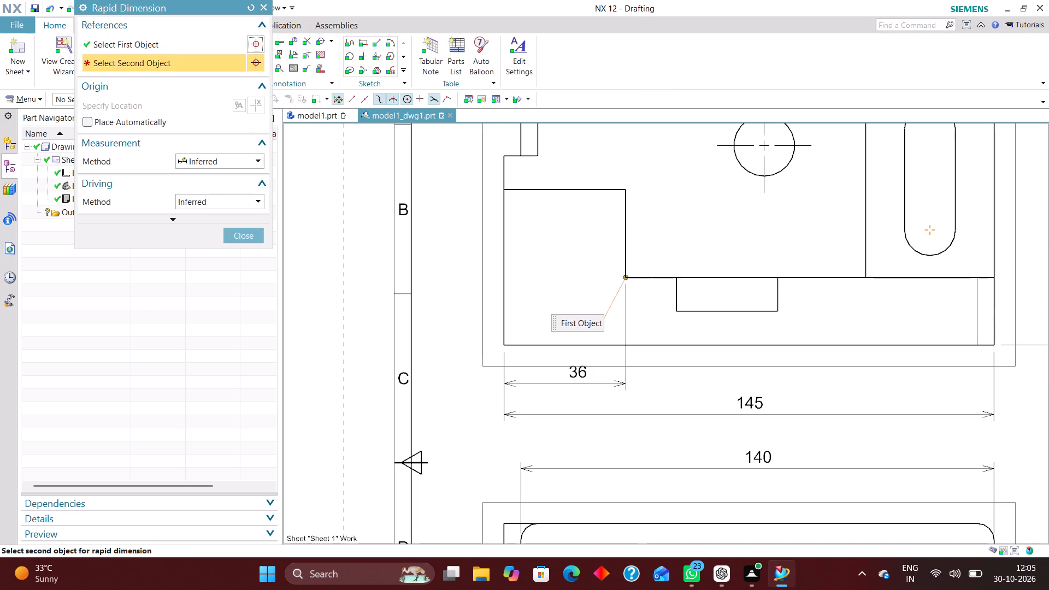
{"action": "left_click", "coordinate": [675, 278]}
{"action": "left_click", "coordinate": [655, 237]}
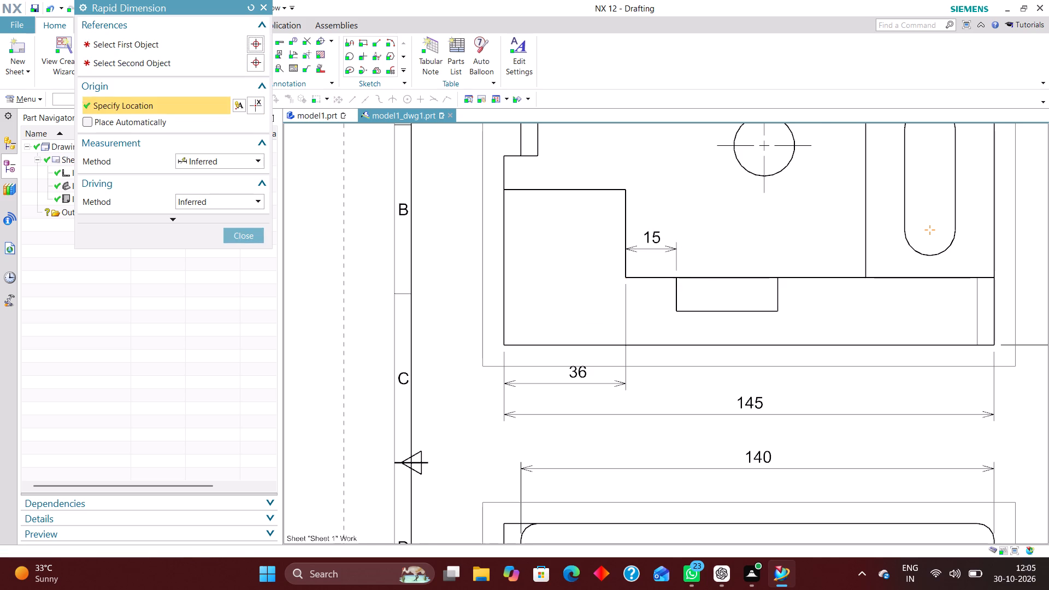
Dimension the width of the rectangular pocket in the front view, placed below the view.
{"action": "scroll", "coordinate": [643, 298], "scroll_direction": "down", "scroll_amount": 2}
{"action": "scroll", "coordinate": [677, 311], "scroll_direction": "up", "scroll_amount": 3}
{"action": "left_click", "coordinate": [650, 303]}
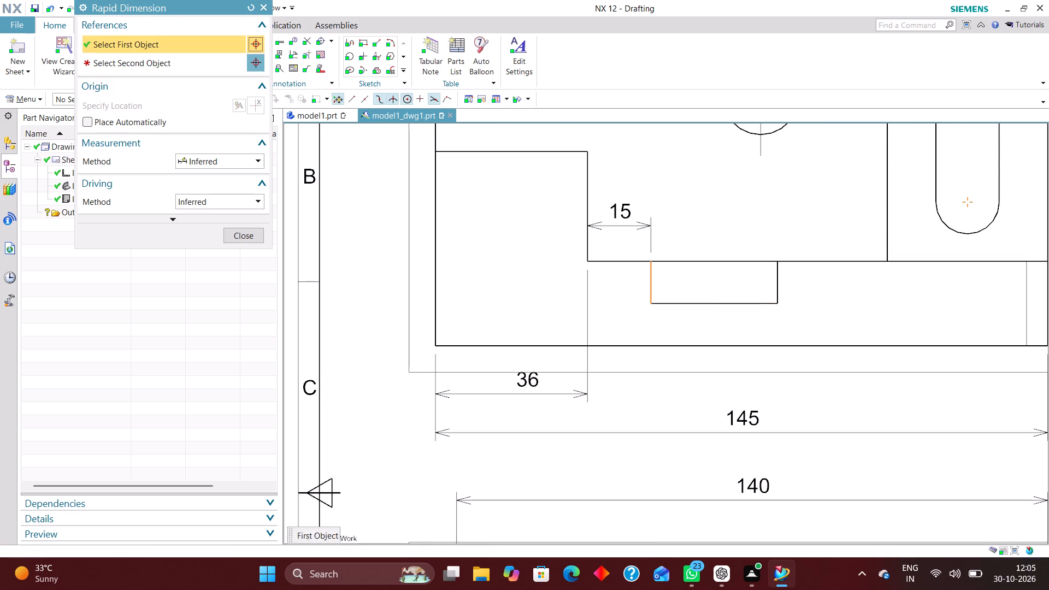
{"action": "left_click", "coordinate": [776, 304]}
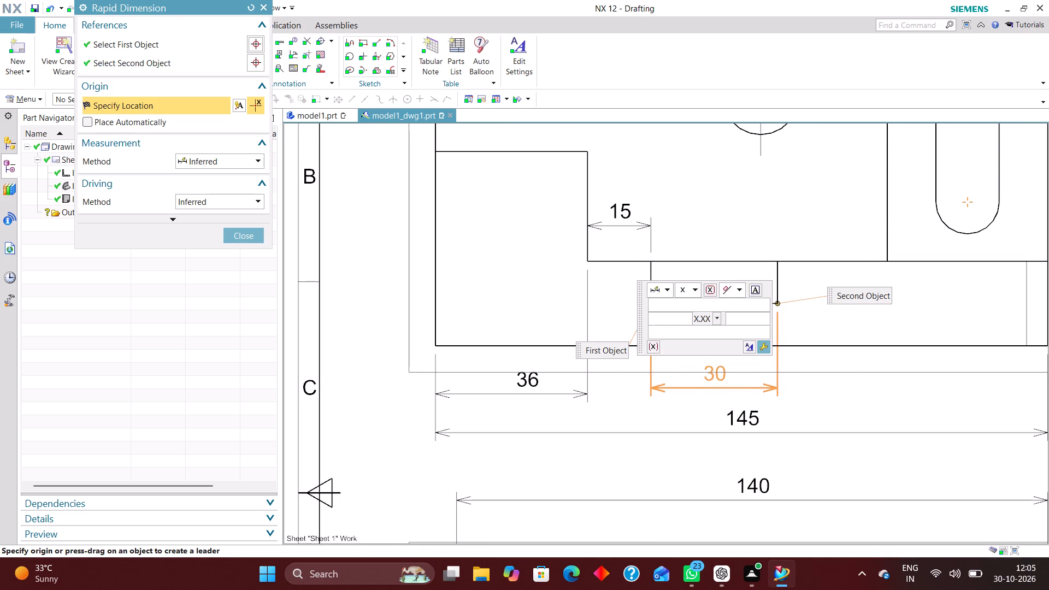
{"action": "left_click", "coordinate": [711, 373]}
Dimension the horizontal distance from the hole centre to the vertical edge beside the slot, placed above the front view.
{"action": "scroll", "coordinate": [655, 386], "scroll_direction": "down", "scroll_amount": 5}
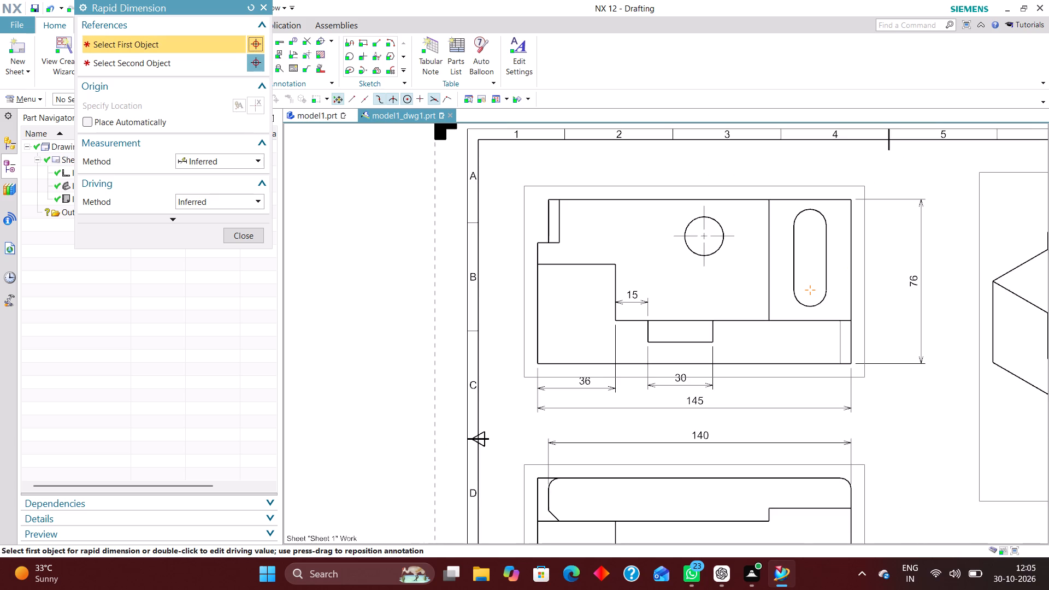
{"action": "scroll", "coordinate": [748, 373], "scroll_direction": "down", "scroll_amount": 2}
{"action": "scroll", "coordinate": [754, 282], "scroll_direction": "up", "scroll_amount": 3}
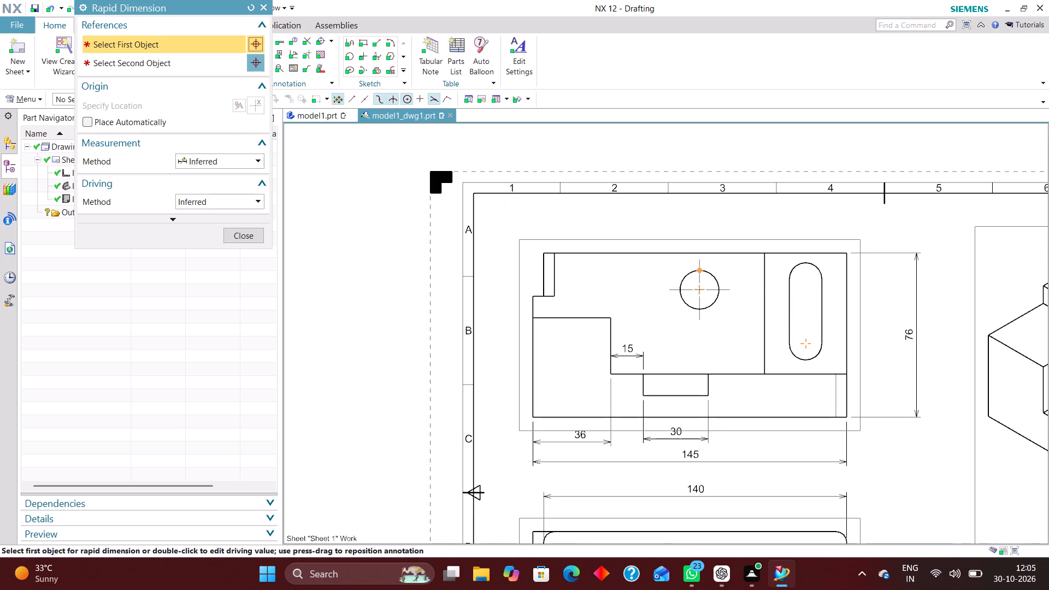
{"action": "left_click", "coordinate": [701, 263]}
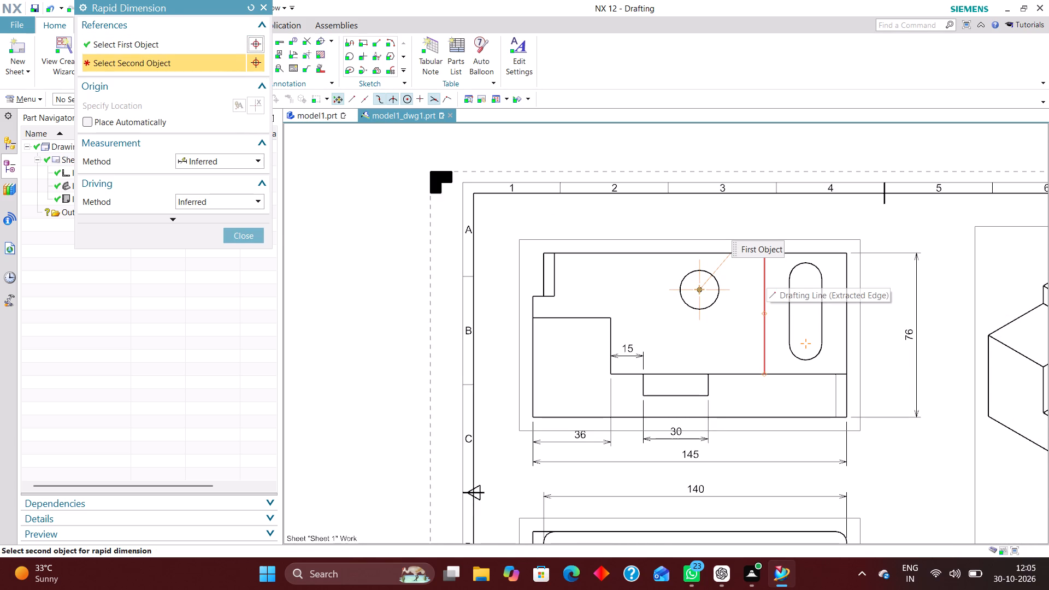
{"action": "scroll", "coordinate": [763, 242], "scroll_direction": "up", "scroll_amount": 5}
{"action": "left_click", "coordinate": [765, 273]}
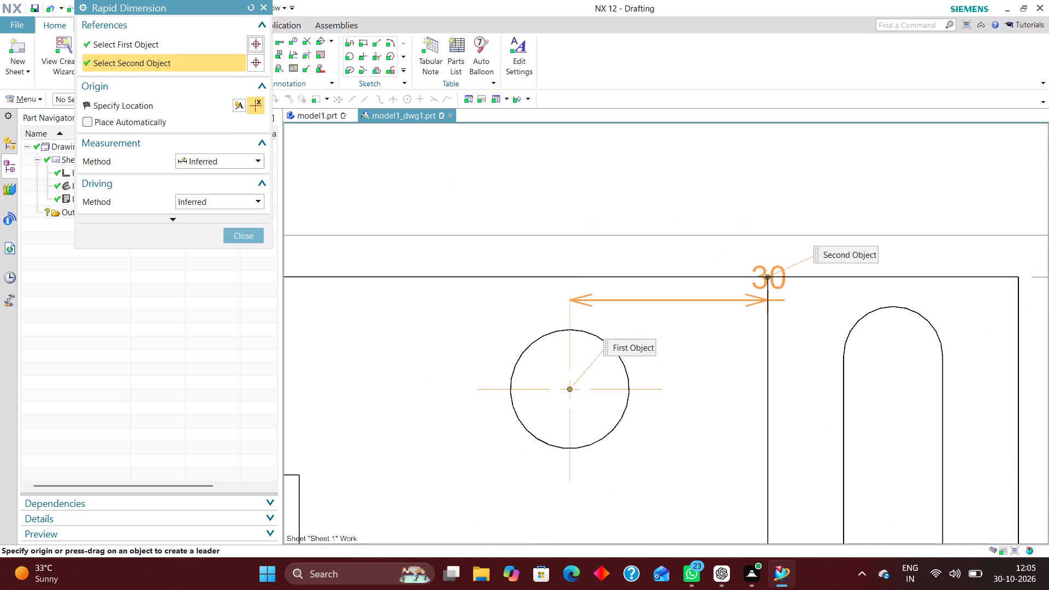
{"action": "left_click", "coordinate": [672, 156]}
Dimension the vertical distance from the front view's top edge to the hole centre, placed to the left of the hole.
{"action": "scroll", "coordinate": [691, 272], "scroll_direction": "down", "scroll_amount": 4}
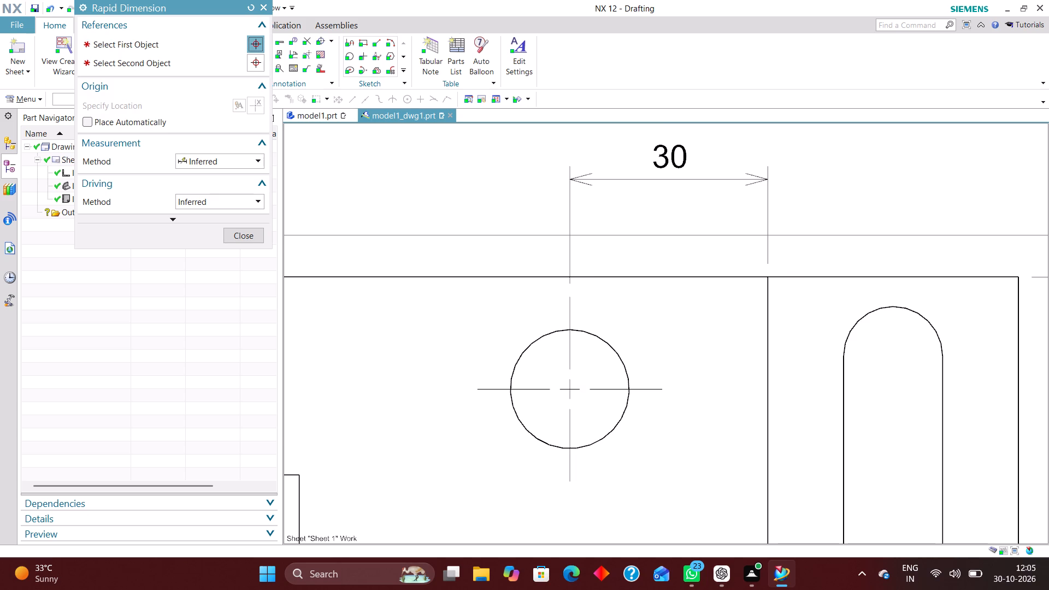
{"action": "scroll", "coordinate": [683, 275], "scroll_direction": "down", "scroll_amount": 4}
{"action": "scroll", "coordinate": [665, 346], "scroll_direction": "down", "scroll_amount": 2}
{"action": "scroll", "coordinate": [652, 344], "scroll_direction": "up", "scroll_amount": 4}
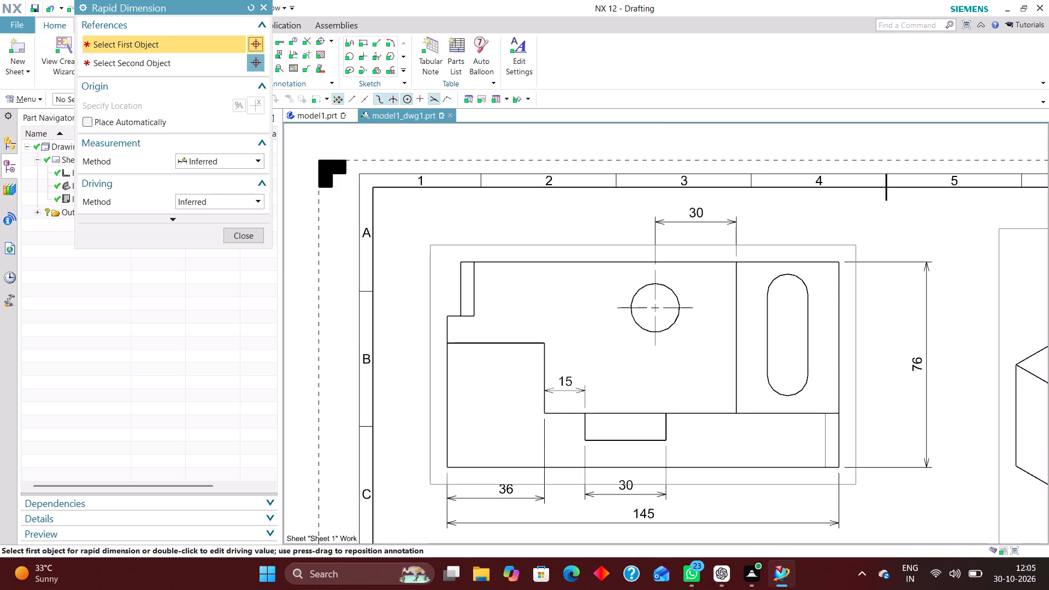
{"action": "scroll", "coordinate": [609, 304], "scroll_direction": "up", "scroll_amount": 3}
{"action": "left_click", "coordinate": [623, 309]}
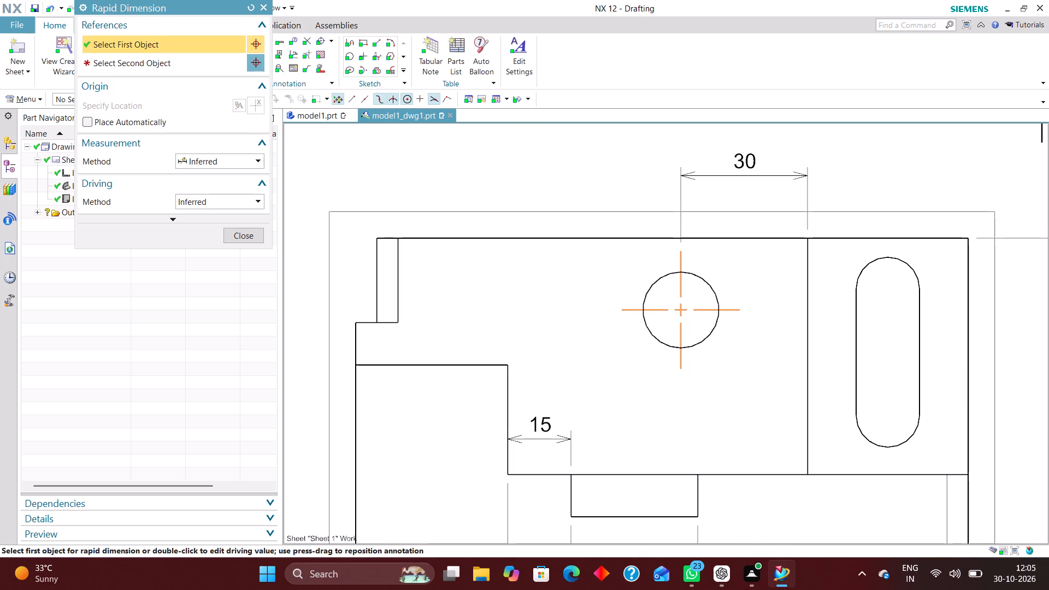
{"action": "left_click", "coordinate": [372, 236]}
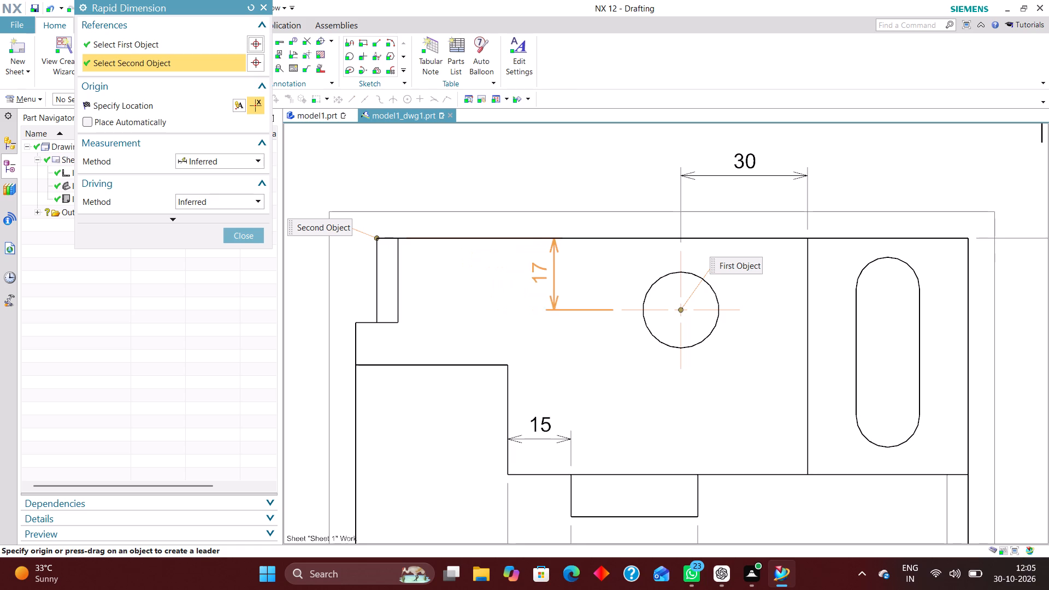
{"action": "left_click", "coordinate": [553, 270]}
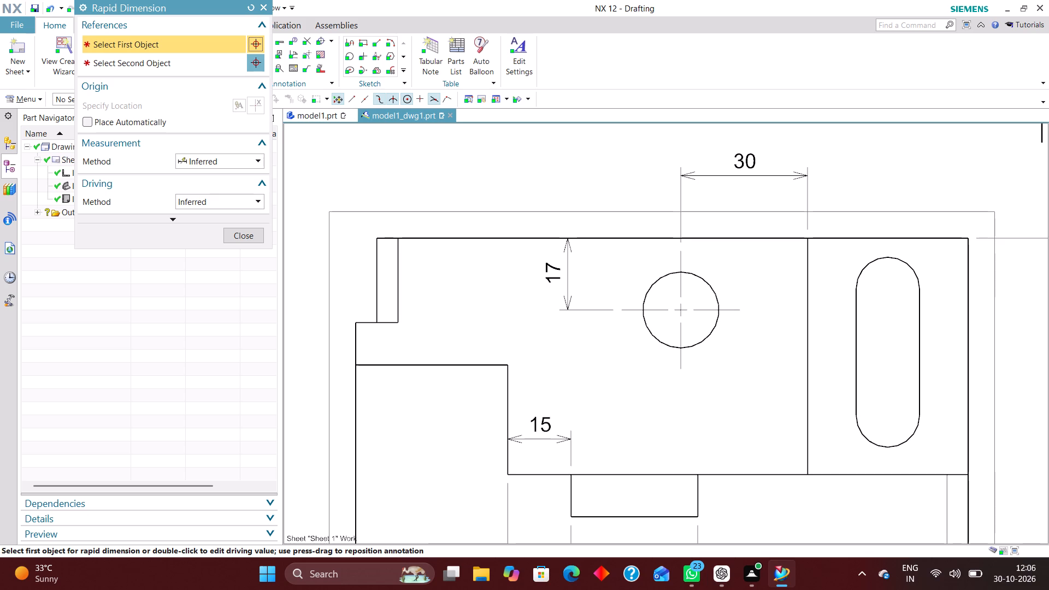
Dimension the width of the slotted right-hand section of the front view, placed above the view.
{"action": "double_click", "coordinate": [807, 238]}
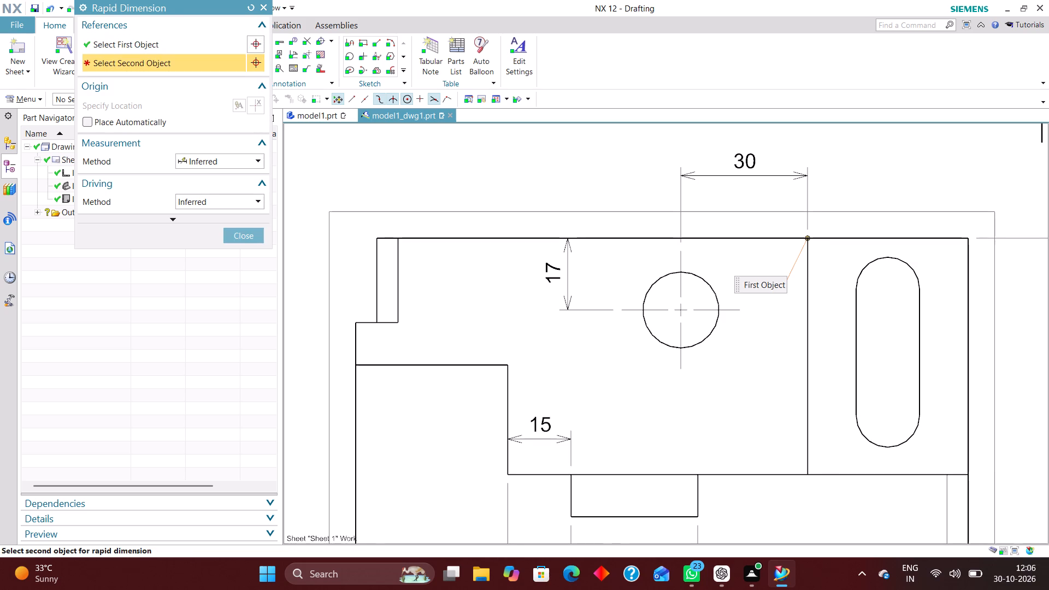
{"action": "left_click", "coordinate": [969, 236]}
{"action": "left_click", "coordinate": [865, 139]}
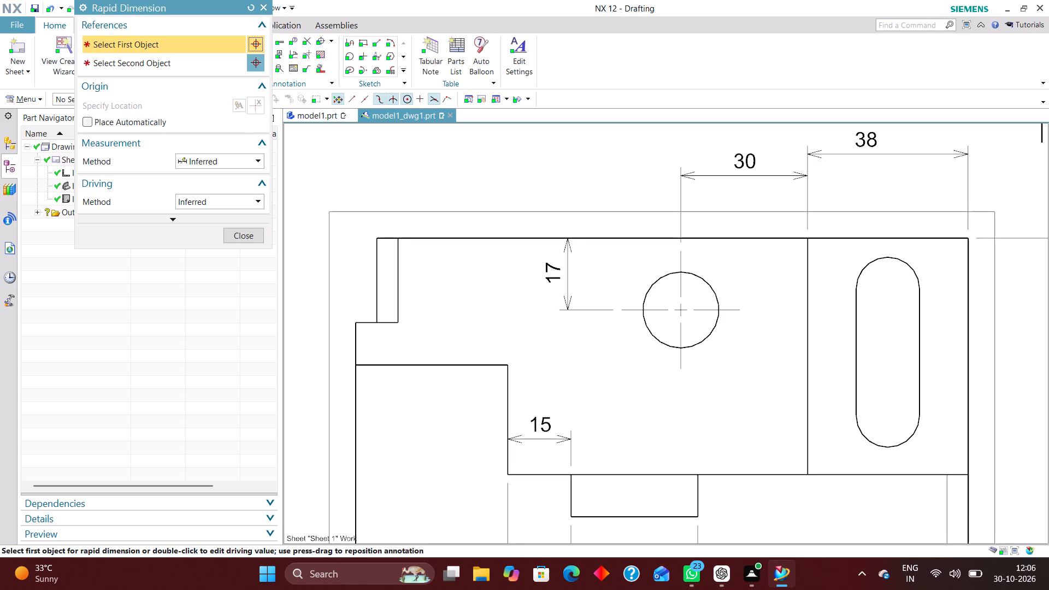
Dimension the height of the short vertical edge between the front view's left notch and the block below, placed left of the view.
{"action": "scroll", "coordinate": [788, 328], "scroll_direction": "down", "scroll_amount": 2}
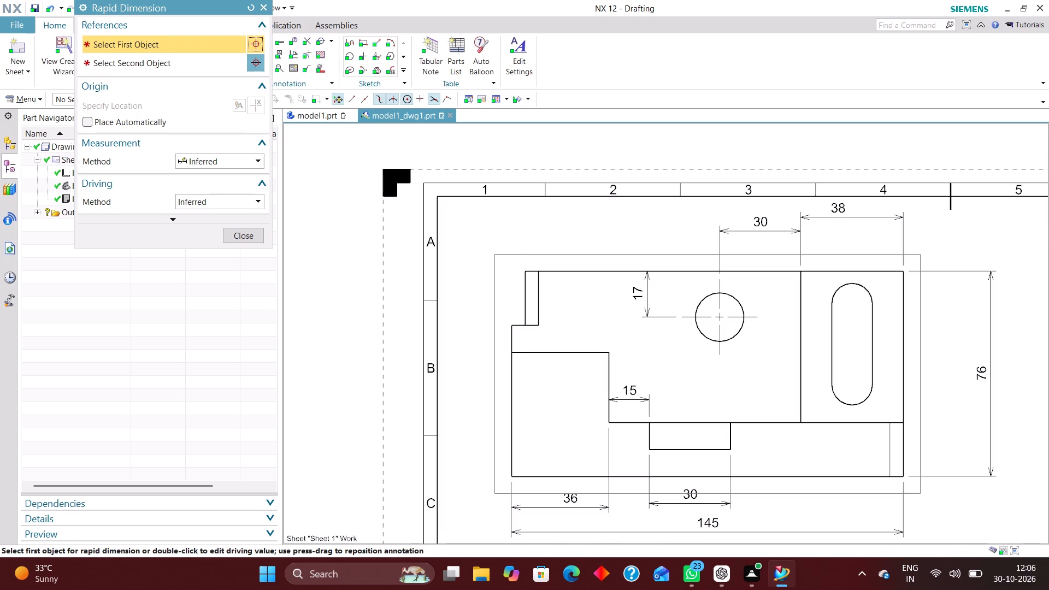
{"action": "scroll", "coordinate": [532, 336], "scroll_direction": "up", "scroll_amount": 4}
{"action": "scroll", "coordinate": [545, 302], "scroll_direction": "down", "scroll_amount": 4}
{"action": "scroll", "coordinate": [524, 337], "scroll_direction": "up", "scroll_amount": 4}
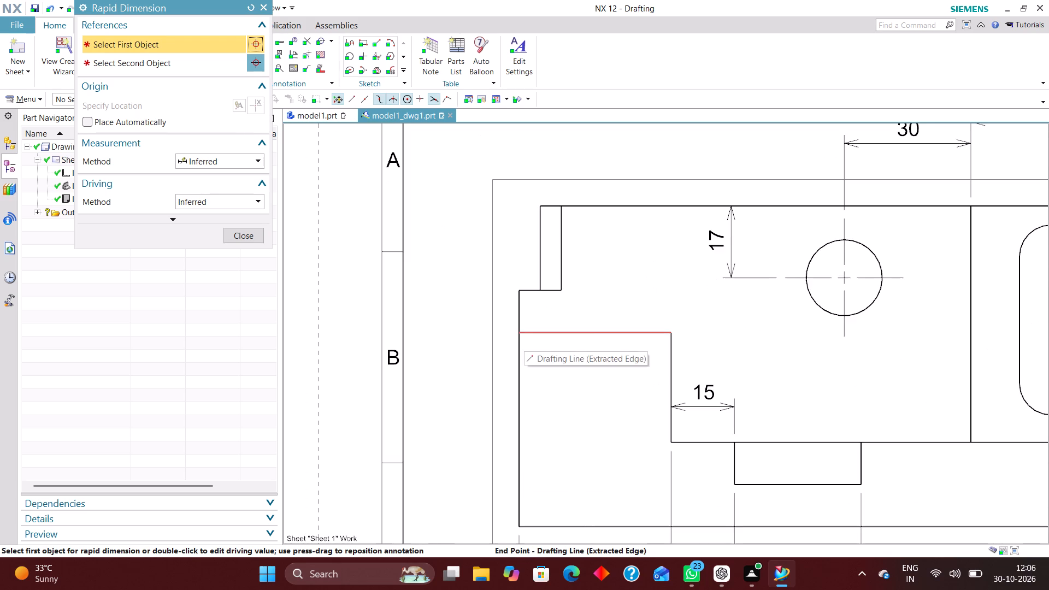
{"action": "left_click", "coordinate": [520, 333]}
{"action": "left_click", "coordinate": [517, 288]}
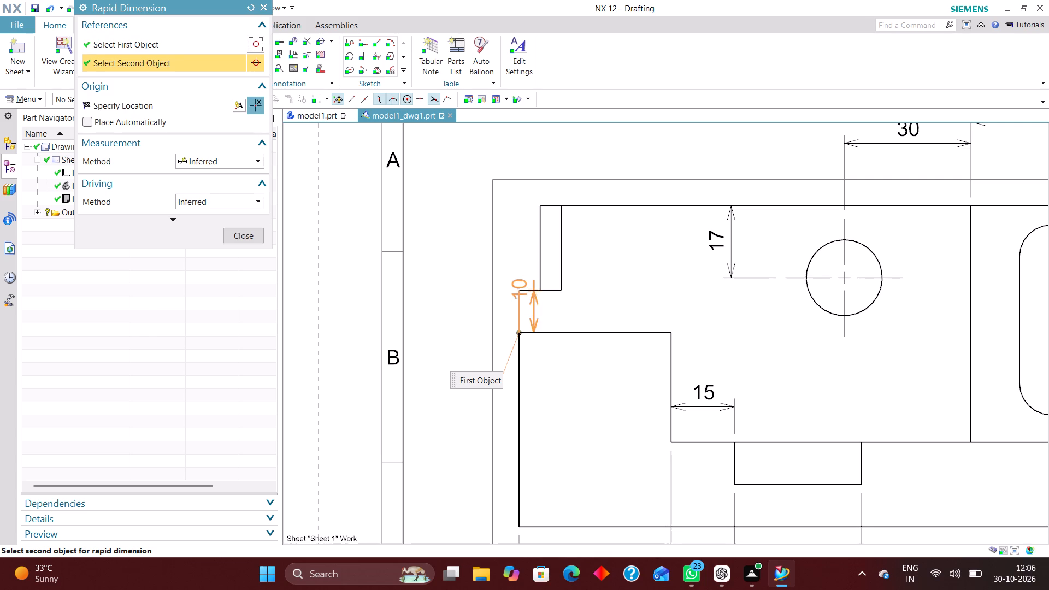
{"action": "left_click", "coordinate": [464, 306]}
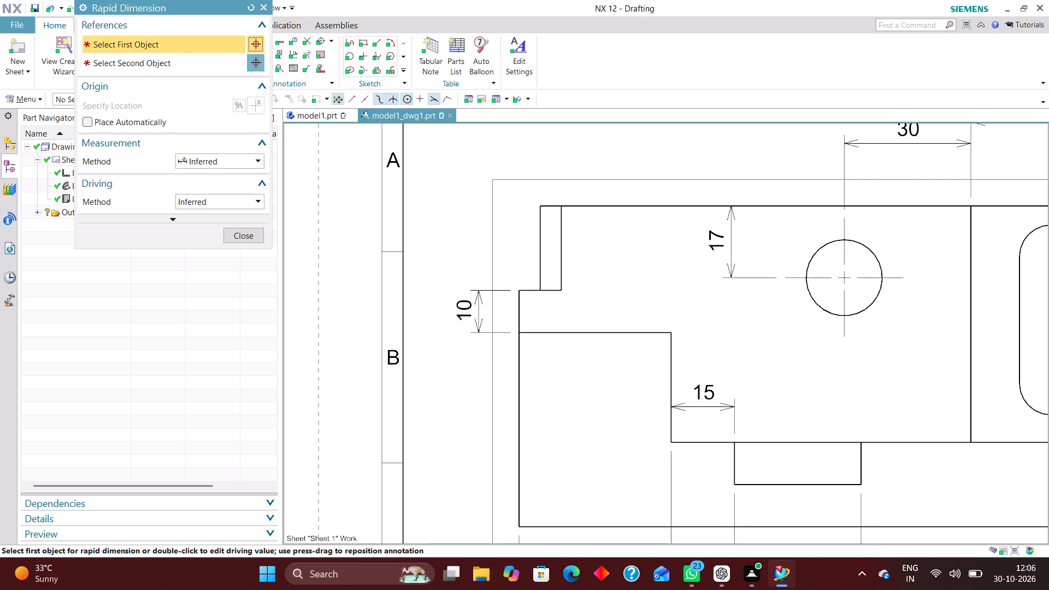
Dimension the height of the front view's lower-left block from the bottom corner to its upper edge, placed left of the view.
{"action": "scroll", "coordinate": [781, 283], "scroll_direction": "down", "scroll_amount": 3}
{"action": "scroll", "coordinate": [677, 391], "scroll_direction": "up", "scroll_amount": 2}
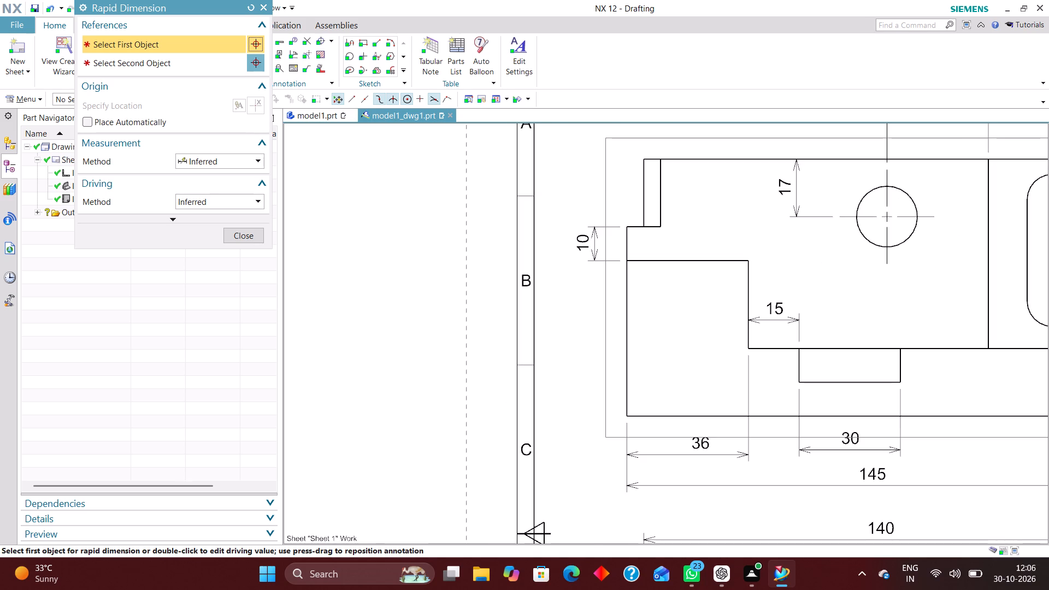
{"action": "scroll", "coordinate": [630, 338], "scroll_direction": "down", "scroll_amount": 1}
{"action": "scroll", "coordinate": [635, 373], "scroll_direction": "up", "scroll_amount": 4}
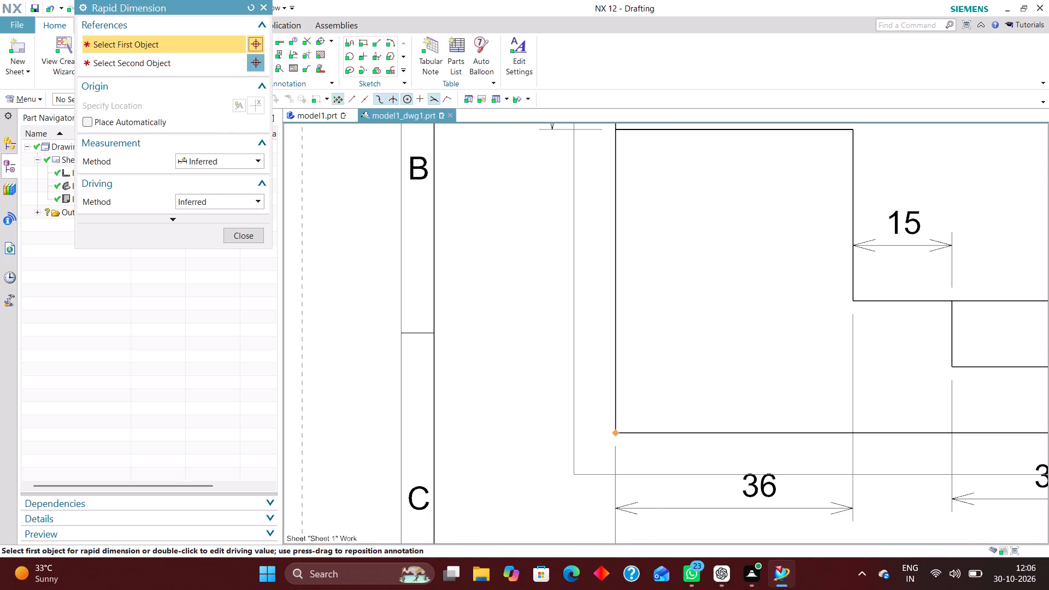
{"action": "left_click", "coordinate": [616, 430]}
{"action": "scroll", "coordinate": [655, 415], "scroll_direction": "down", "scroll_amount": 1}
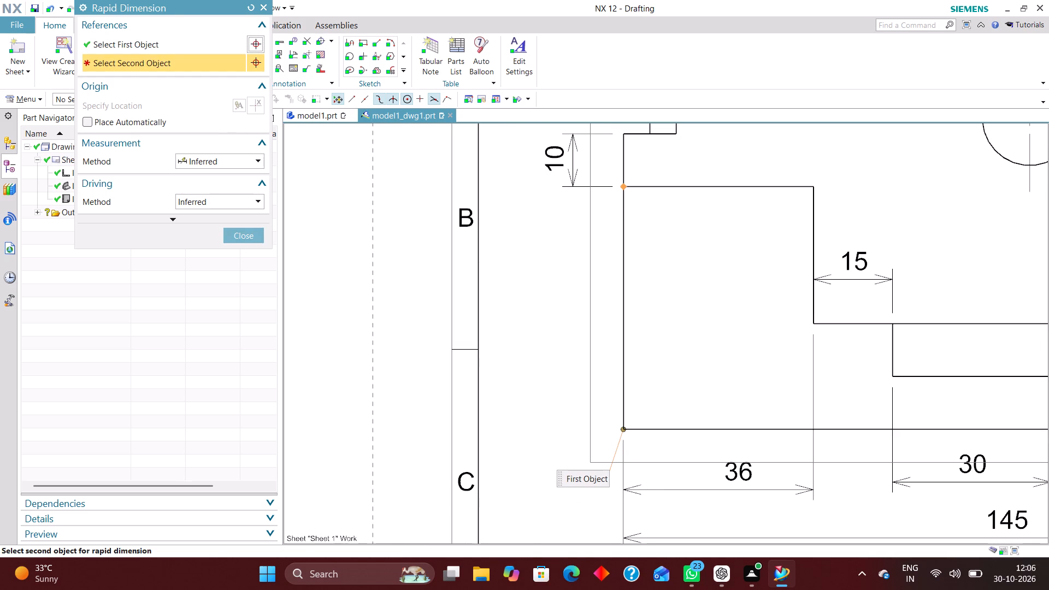
{"action": "left_click", "coordinate": [622, 186]}
{"action": "left_click", "coordinate": [524, 274]}
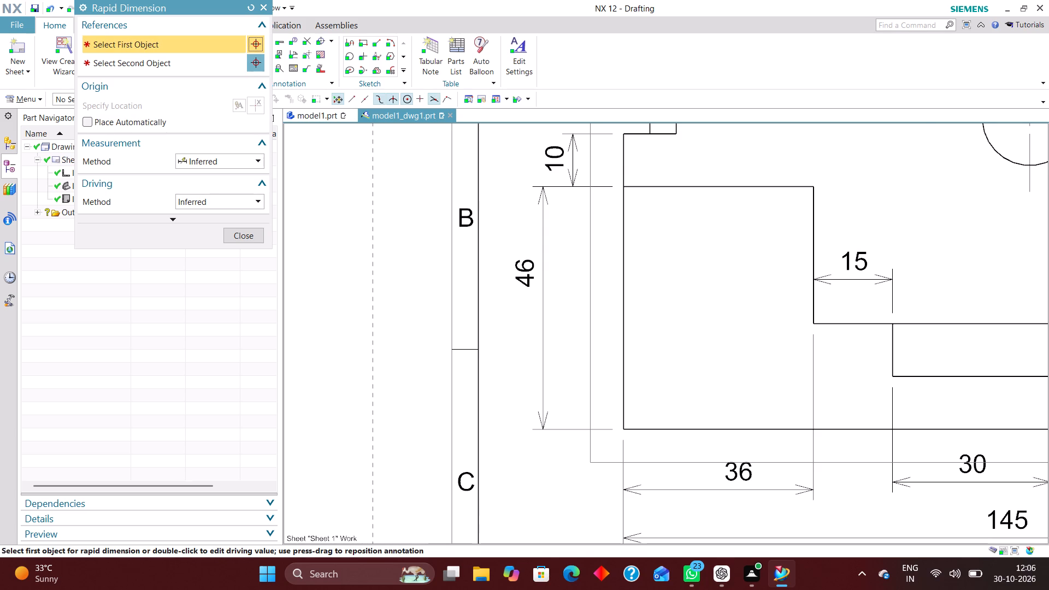
Dimension the overall height of the top view between its top and bottom edges, placed to the right of the view.
{"action": "scroll", "coordinate": [655, 282], "scroll_direction": "down", "scroll_amount": 6}
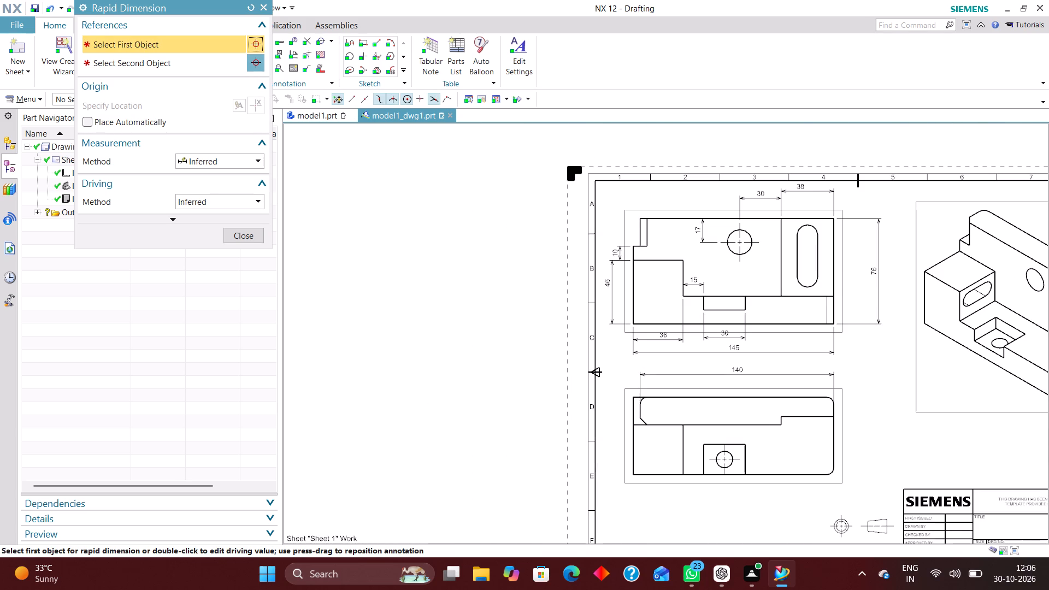
{"action": "scroll", "coordinate": [645, 196], "scroll_direction": "down", "scroll_amount": 1}
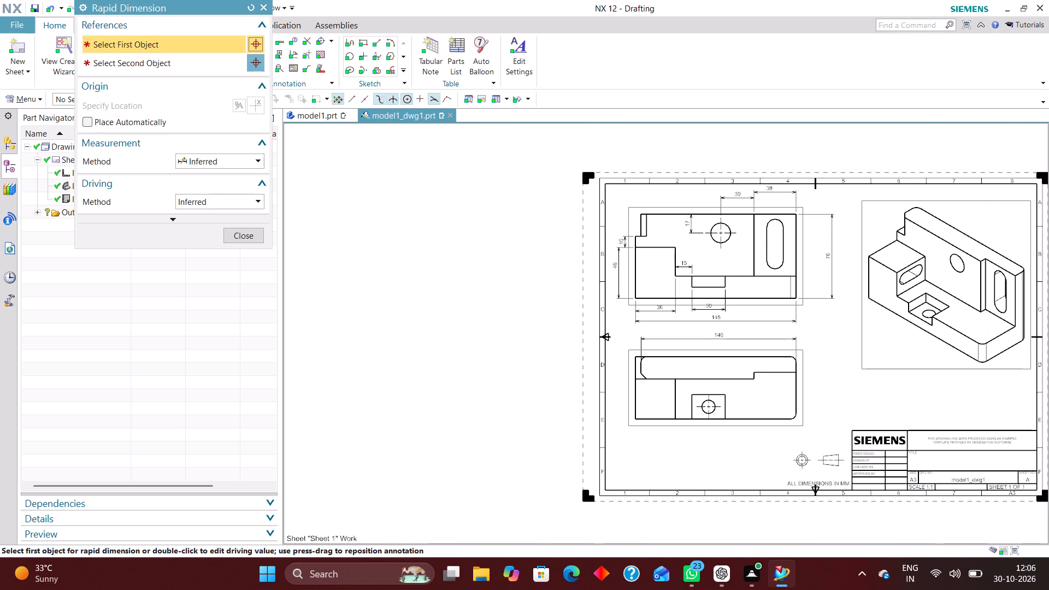
{"action": "scroll", "coordinate": [788, 358], "scroll_direction": "up", "scroll_amount": 3}
{"action": "left_click", "coordinate": [794, 351]}
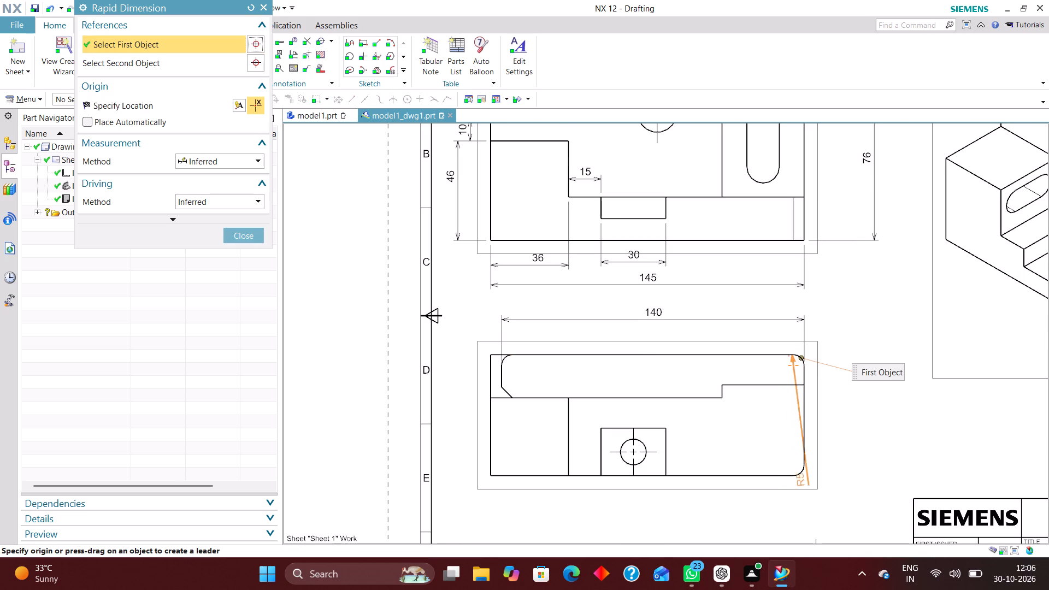
{"action": "left_click", "coordinate": [789, 476]}
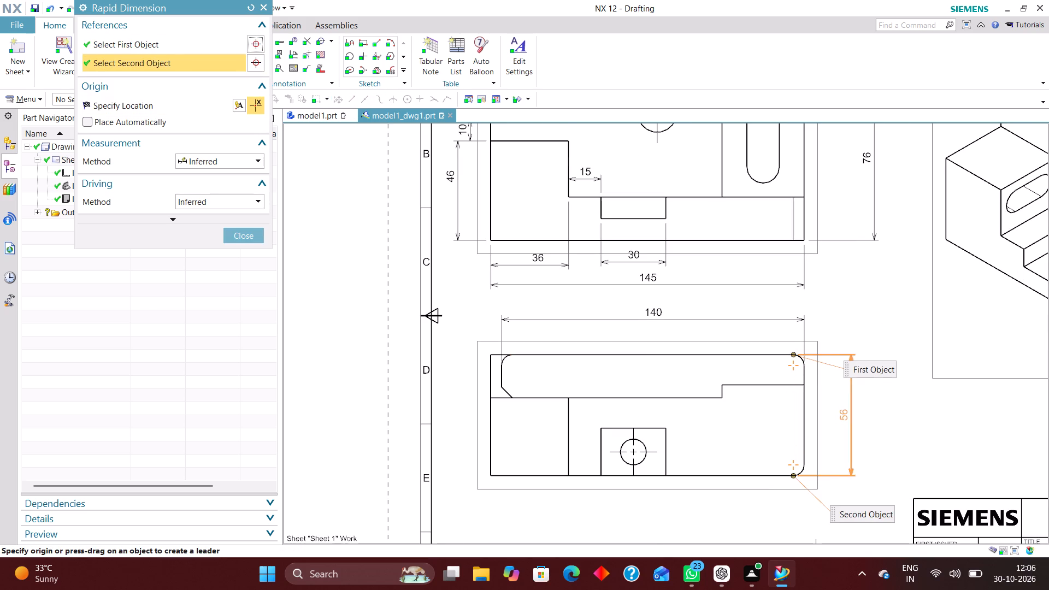
{"action": "left_click", "coordinate": [848, 414]}
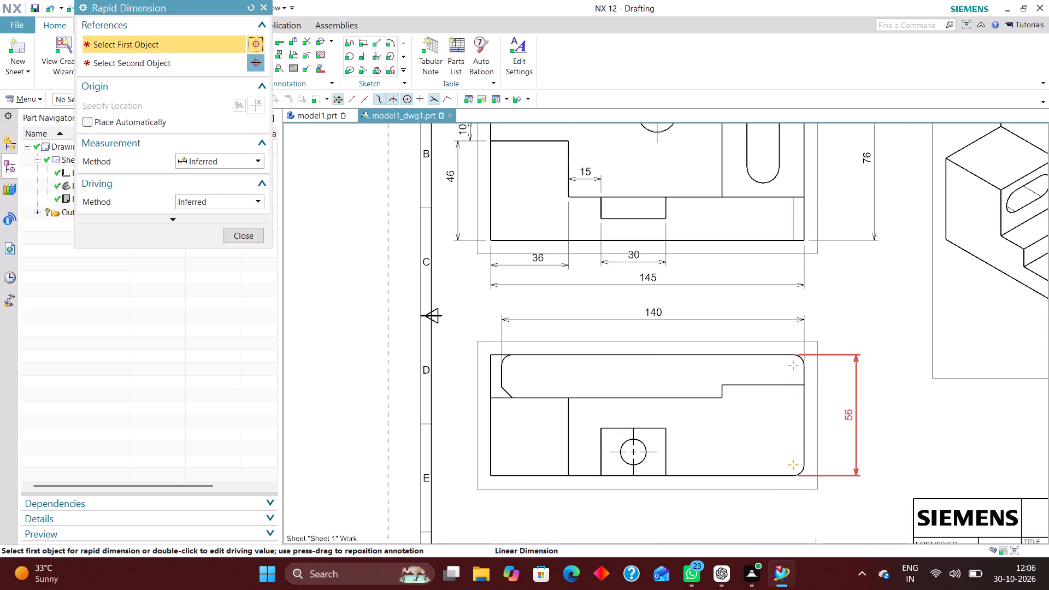
Dimension the vertical distance from the top view's upper edge to the long horizontal step edge, placed inside the view.
{"action": "scroll", "coordinate": [836, 421], "scroll_direction": "down", "scroll_amount": 2}
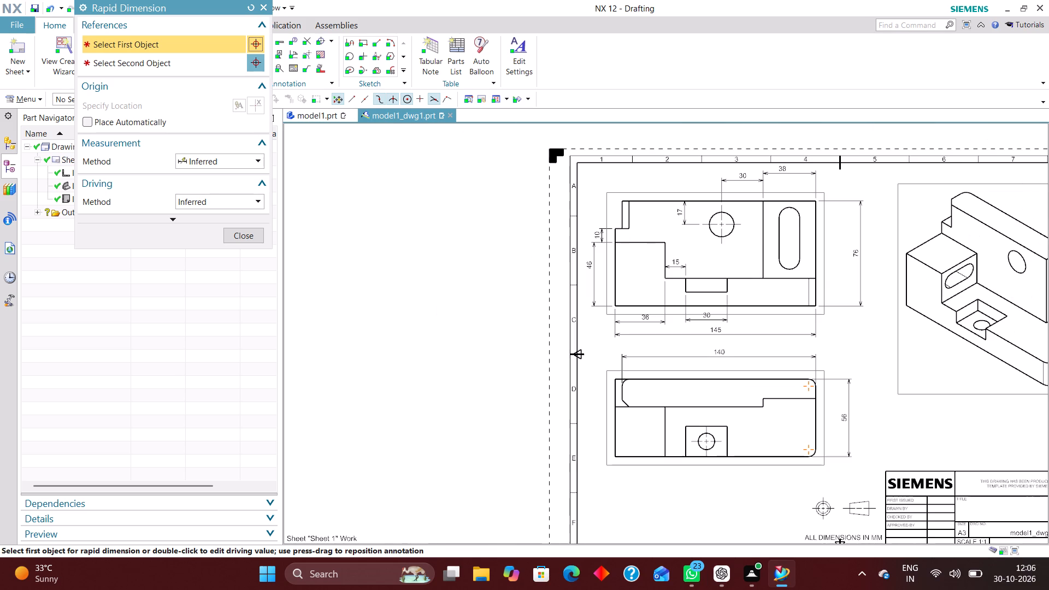
{"action": "scroll", "coordinate": [617, 458], "scroll_direction": "up", "scroll_amount": 3}
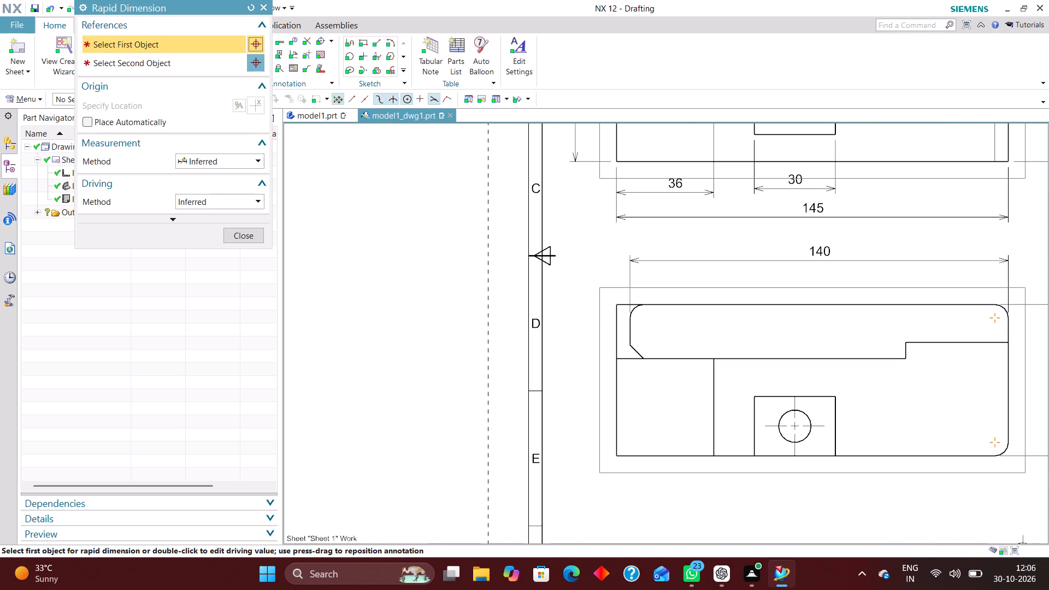
{"action": "scroll", "coordinate": [632, 427], "scroll_direction": "down", "scroll_amount": 3}
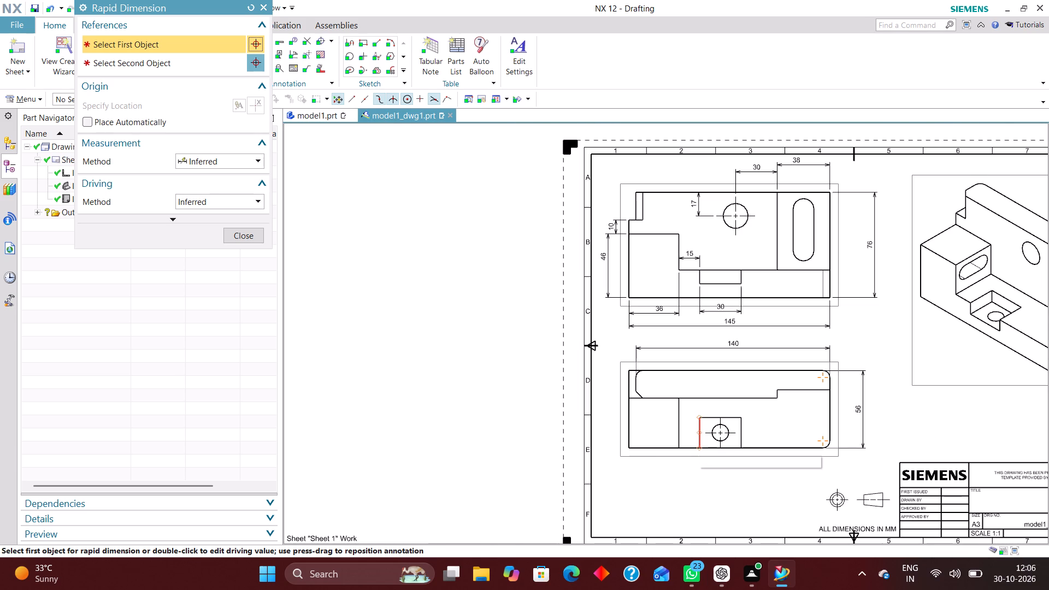
{"action": "scroll", "coordinate": [675, 419], "scroll_direction": "up", "scroll_amount": 4}
{"action": "scroll", "coordinate": [687, 418], "scroll_direction": "down", "scroll_amount": 4}
{"action": "scroll", "coordinate": [686, 439], "scroll_direction": "up", "scroll_amount": 2}
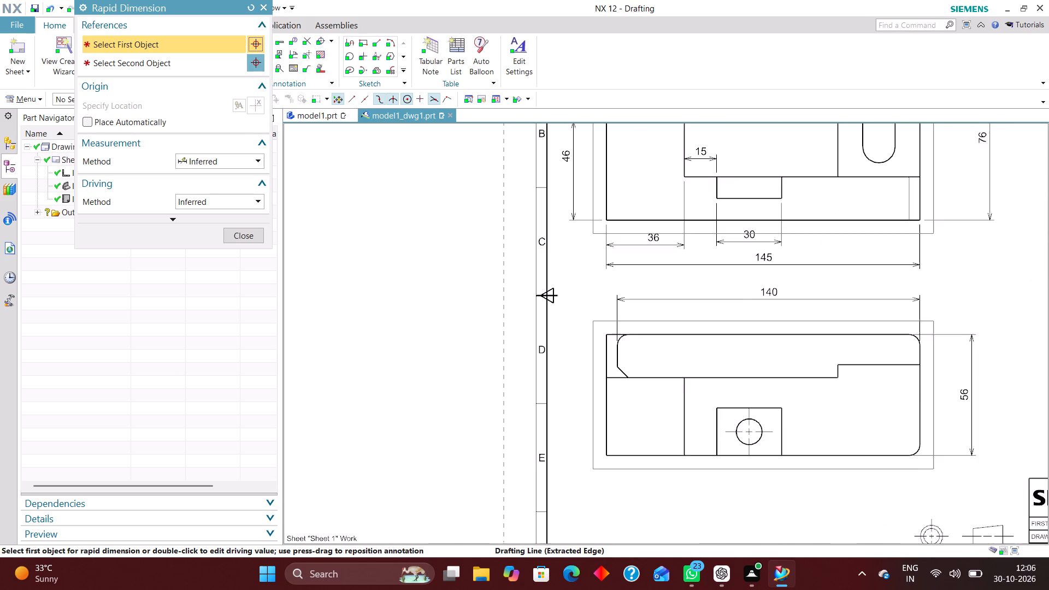
{"action": "scroll", "coordinate": [842, 411], "scroll_direction": "down", "scroll_amount": 2}
{"action": "scroll", "coordinate": [880, 368], "scroll_direction": "up", "scroll_amount": 5}
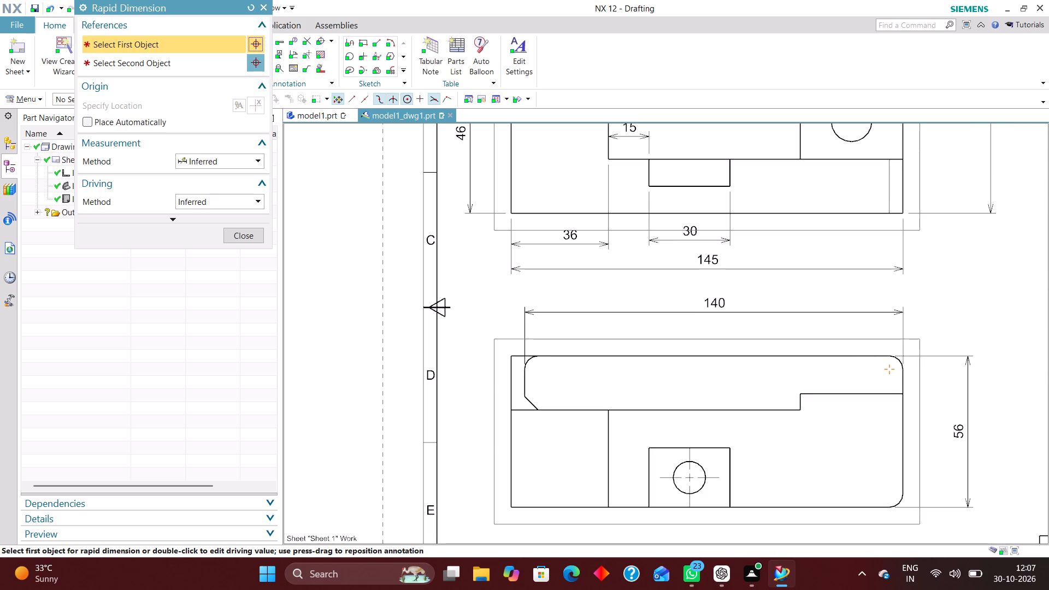
{"action": "scroll", "coordinate": [878, 382], "scroll_direction": "up", "scroll_amount": 3}
{"action": "scroll", "coordinate": [782, 346], "scroll_direction": "down", "scroll_amount": 2}
{"action": "scroll", "coordinate": [864, 355], "scroll_direction": "up", "scroll_amount": 2}
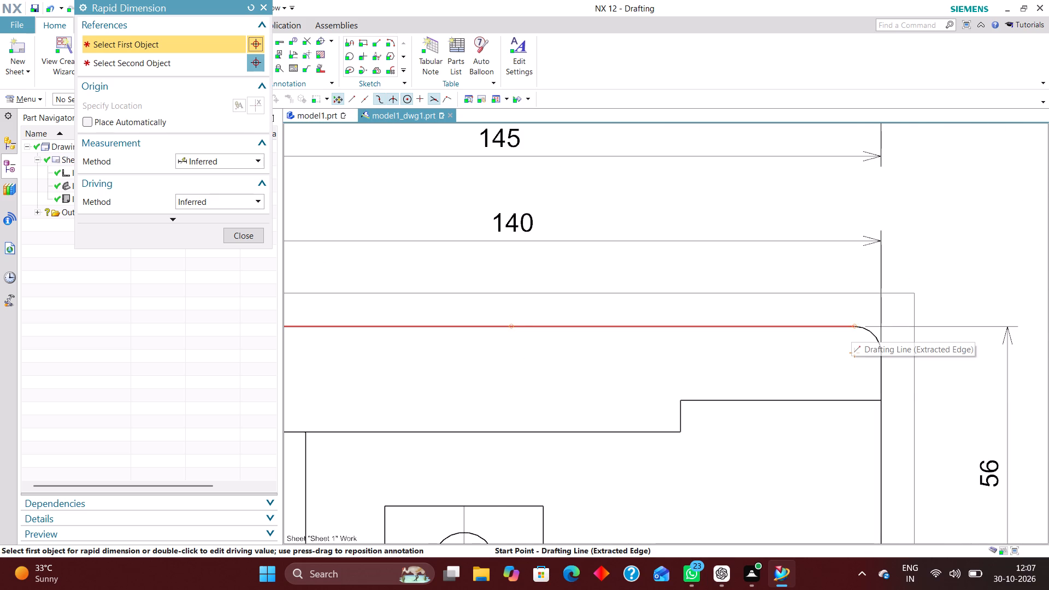
{"action": "scroll", "coordinate": [684, 348], "scroll_direction": "down", "scroll_amount": 3}
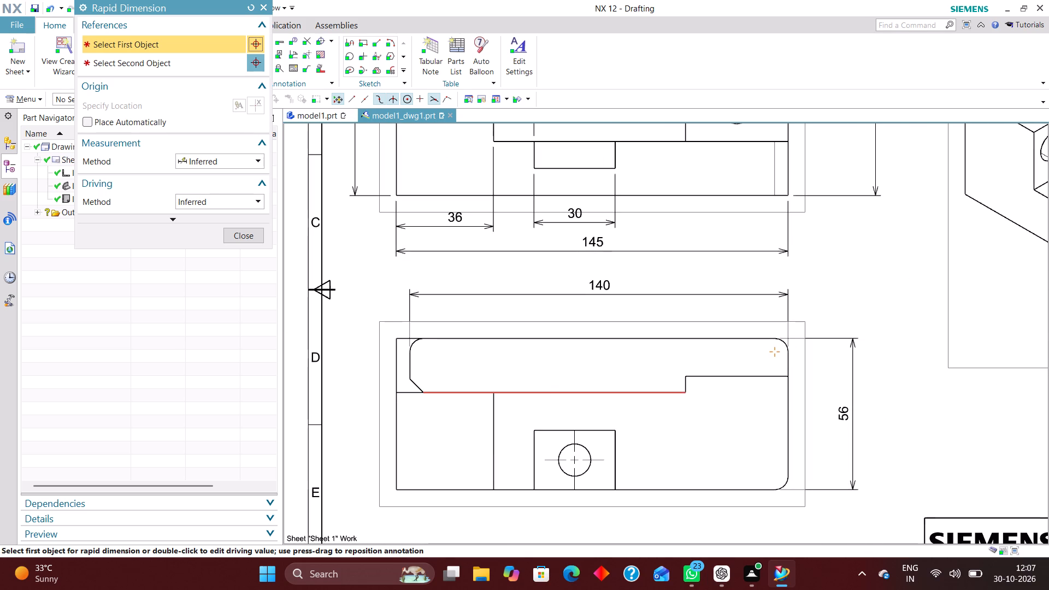
{"action": "left_click", "coordinate": [555, 390]}
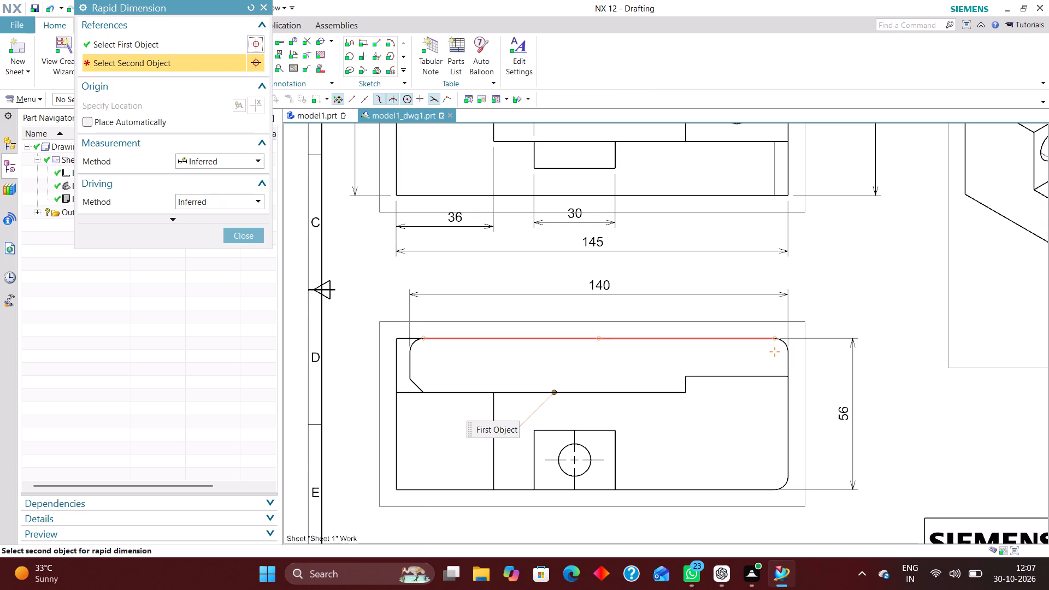
{"action": "left_click", "coordinate": [599, 335]}
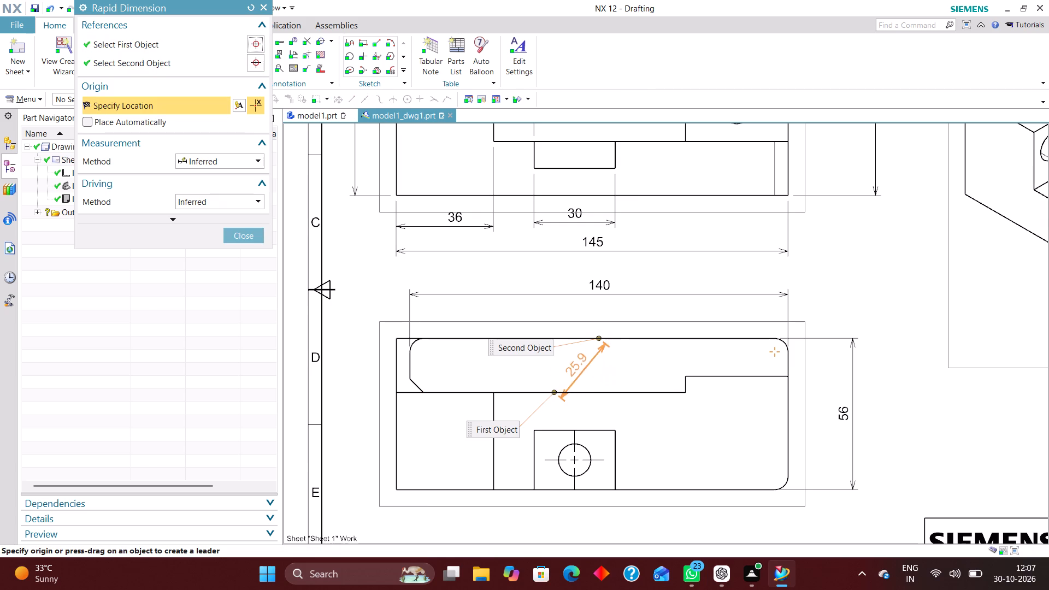
{"action": "left_click", "coordinate": [623, 360]}
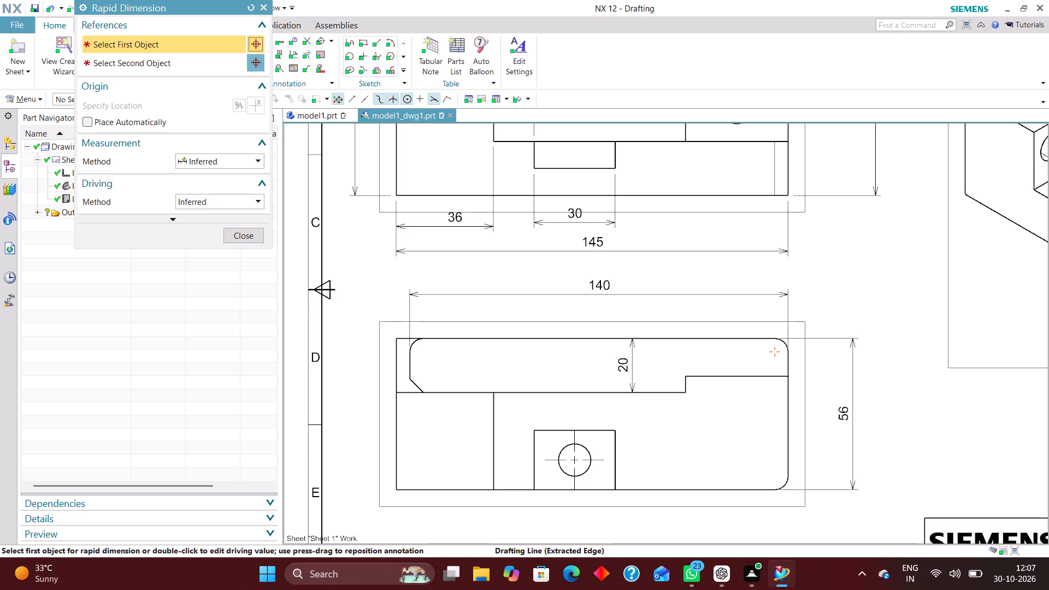
Dimension the vertical distance from the top view's upper edge to the short right-hand step edge, placed between the view and the overall height dimension.
{"action": "scroll", "coordinate": [592, 345], "scroll_direction": "down", "scroll_amount": 2}
{"action": "scroll", "coordinate": [677, 367], "scroll_direction": "up", "scroll_amount": 4}
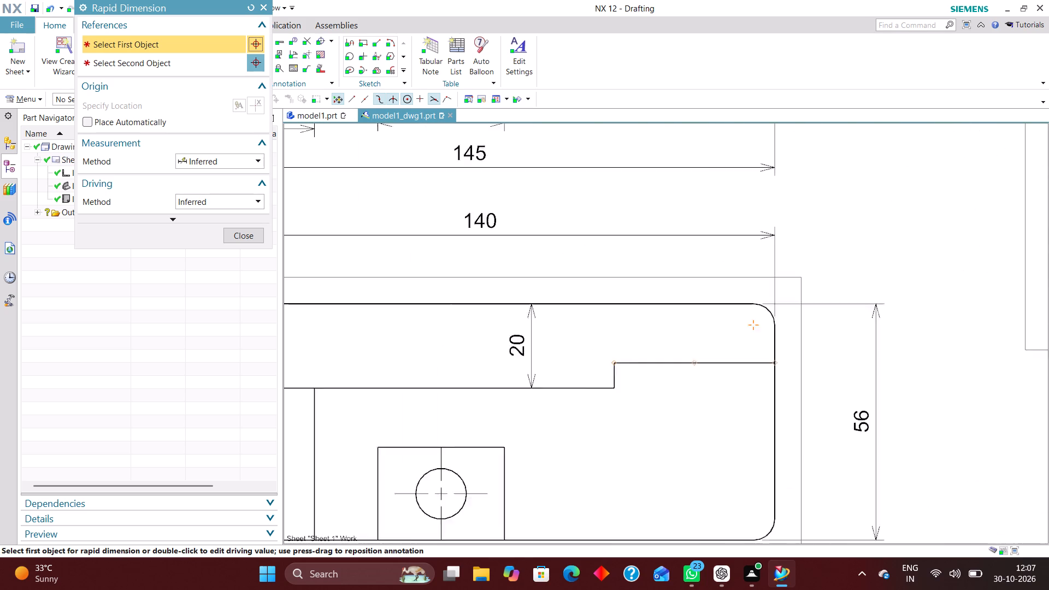
{"action": "scroll", "coordinate": [677, 367], "scroll_direction": "up", "scroll_amount": 3}
{"action": "scroll", "coordinate": [582, 362], "scroll_direction": "down", "scroll_amount": 3}
{"action": "scroll", "coordinate": [733, 356], "scroll_direction": "up", "scroll_amount": 3}
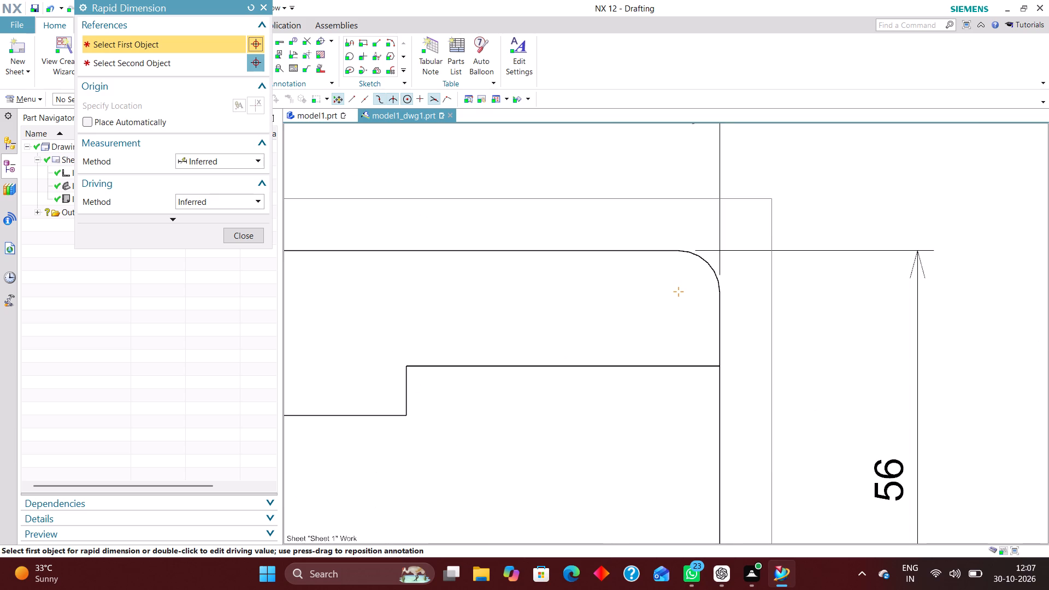
{"action": "left_click", "coordinate": [680, 247]}
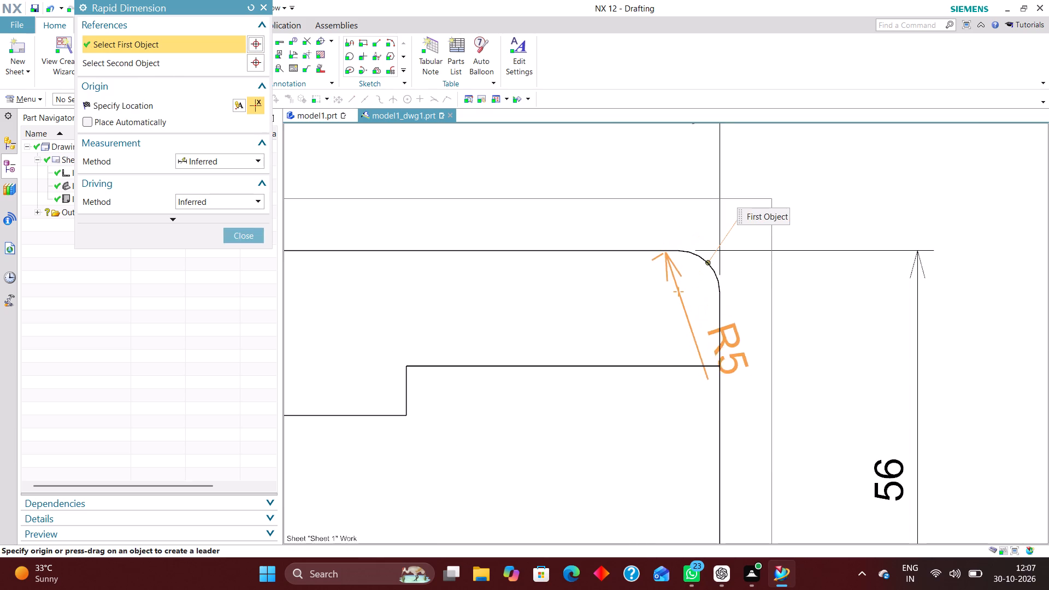
{"action": "left_click", "coordinate": [720, 365]}
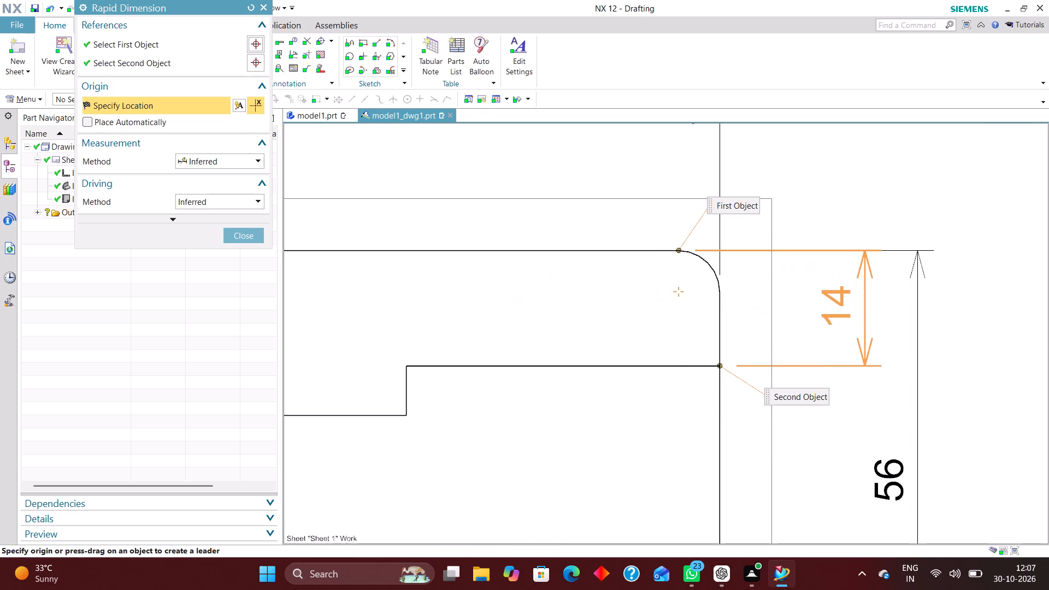
{"action": "left_click", "coordinate": [846, 317]}
Examine the sheet and the top view, especially around the pocket and its hole, for features still lacking dimensions.
{"action": "scroll", "coordinate": [780, 251], "scroll_direction": "down", "scroll_amount": 8}
{"action": "scroll", "coordinate": [667, 307], "scroll_direction": "up", "scroll_amount": 2}
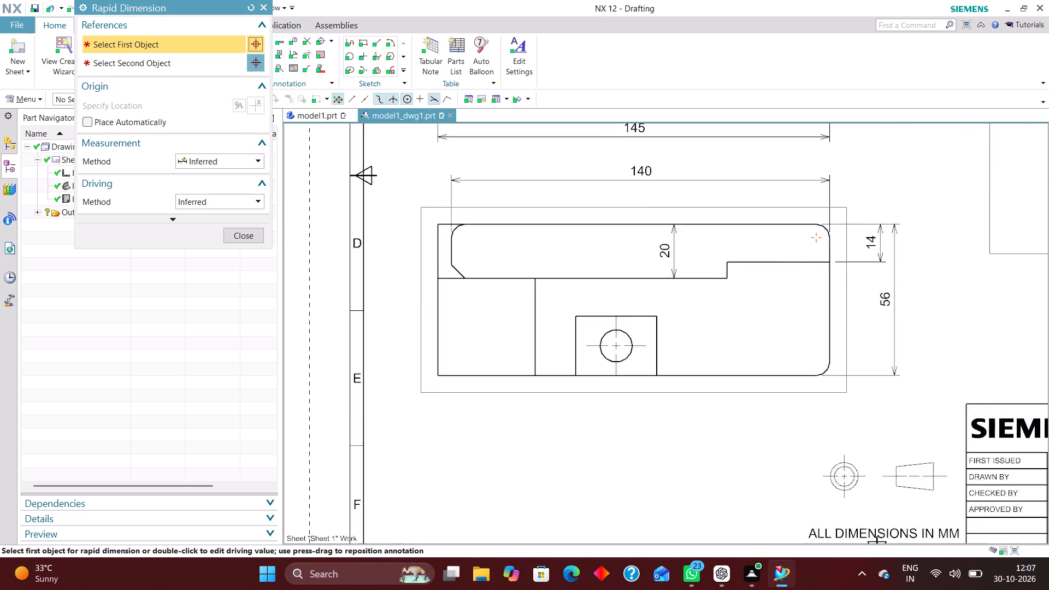
{"action": "scroll", "coordinate": [662, 309], "scroll_direction": "up", "scroll_amount": 1}
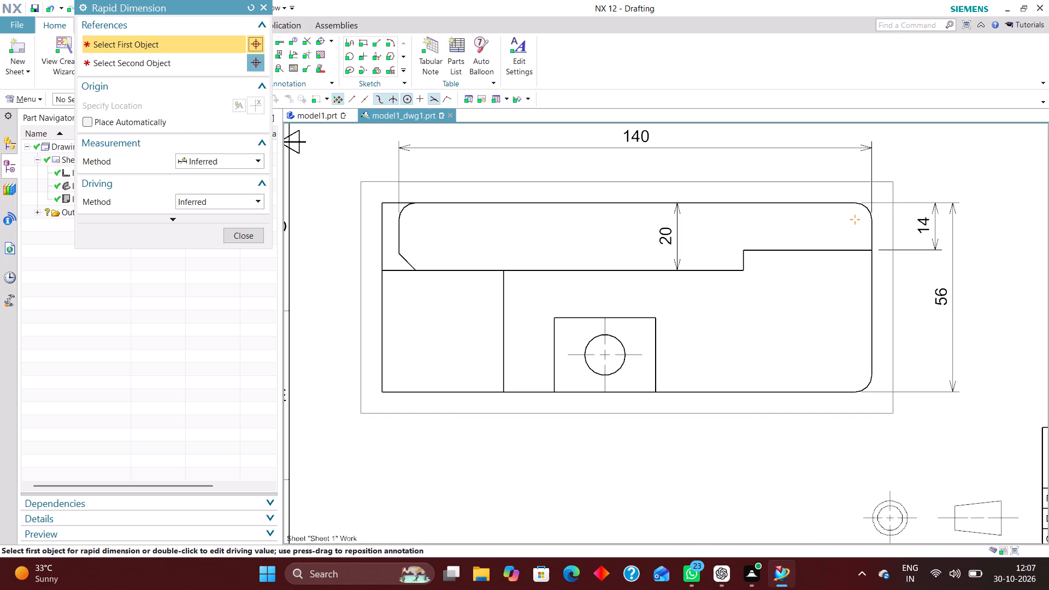
{"action": "scroll", "coordinate": [738, 283], "scroll_direction": "down", "scroll_amount": 5}
{"action": "scroll", "coordinate": [727, 355], "scroll_direction": "down", "scroll_amount": 1}
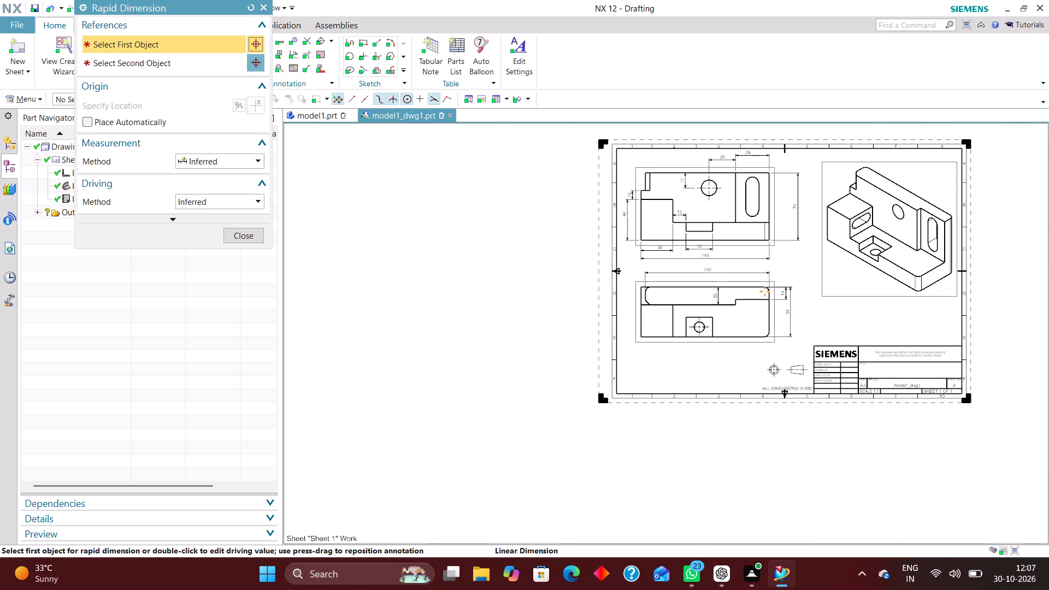
{"action": "scroll", "coordinate": [738, 280], "scroll_direction": "up", "scroll_amount": 3}
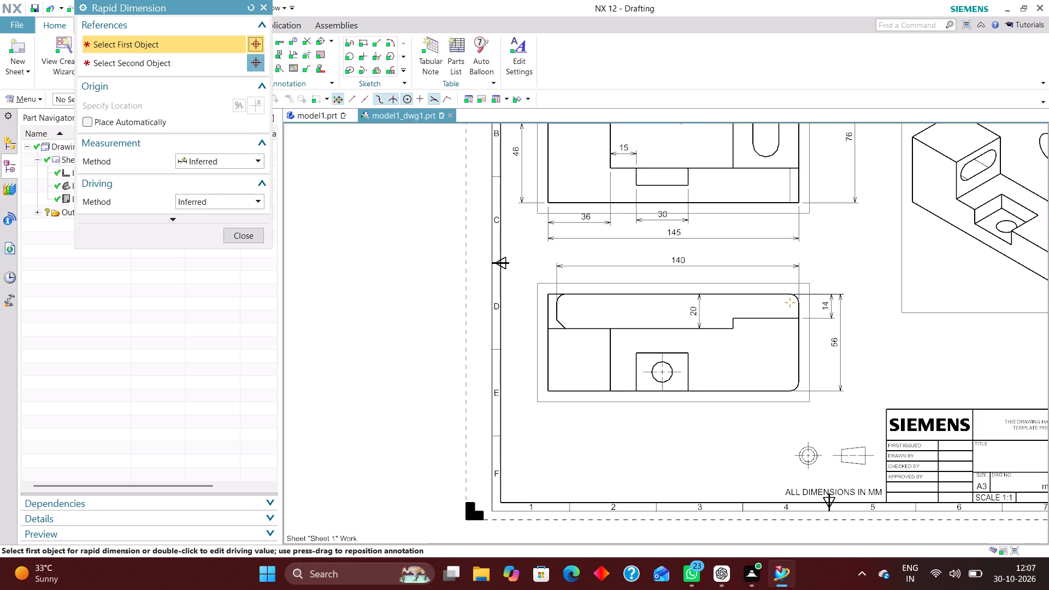
{"action": "scroll", "coordinate": [631, 329], "scroll_direction": "down", "scroll_amount": 2}
{"action": "scroll", "coordinate": [649, 366], "scroll_direction": "up", "scroll_amount": 1}
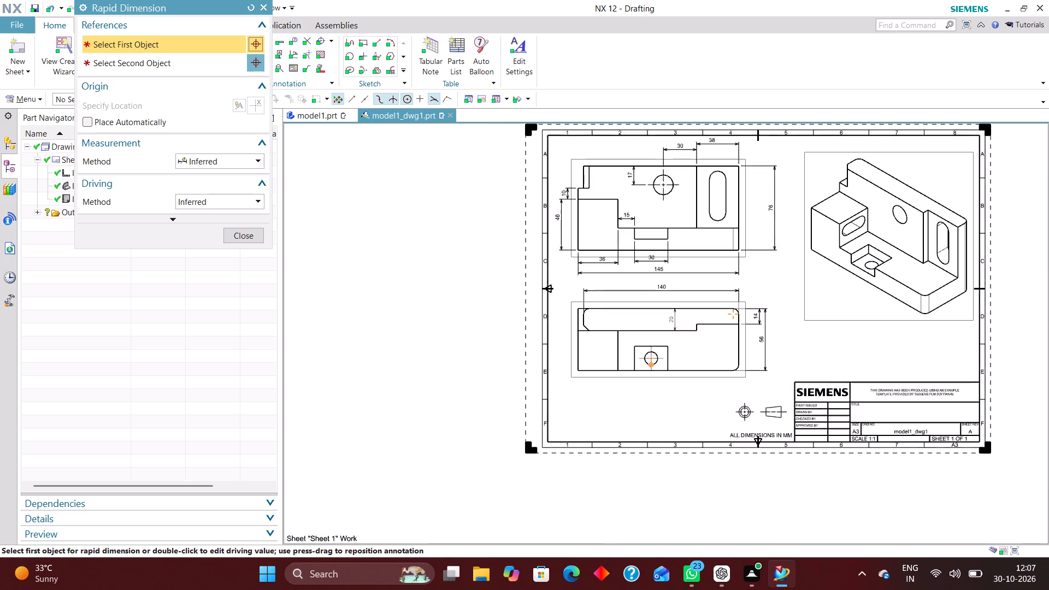
{"action": "scroll", "coordinate": [646, 364], "scroll_direction": "up", "scroll_amount": 1}
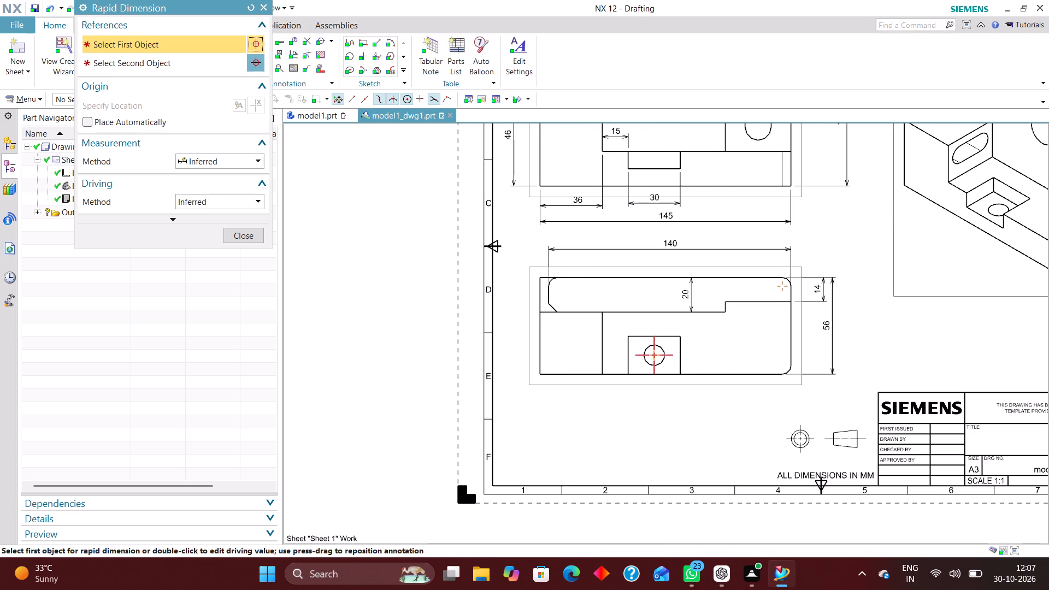
{"action": "scroll", "coordinate": [644, 389], "scroll_direction": "down", "scroll_amount": 1}
{"action": "scroll", "coordinate": [641, 351], "scroll_direction": "up", "scroll_amount": 7}
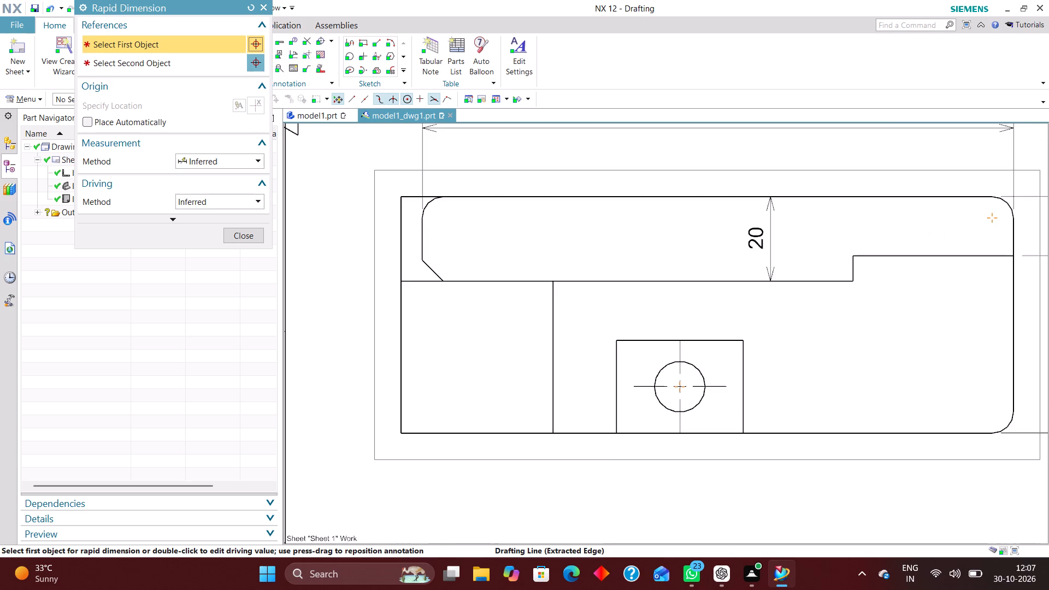
{"action": "scroll", "coordinate": [630, 414], "scroll_direction": "down", "scroll_amount": 3}
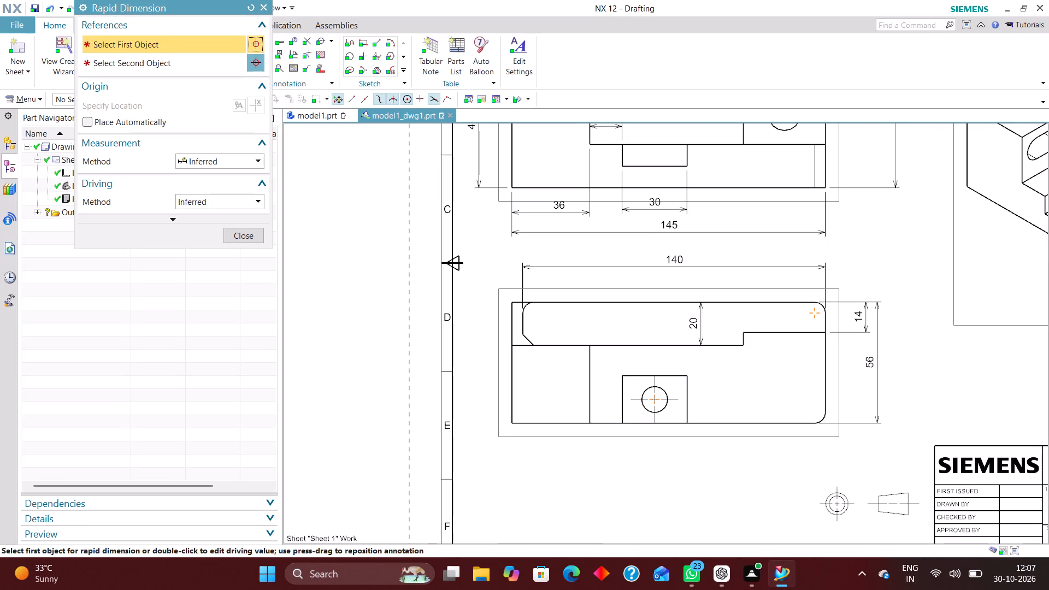
Dimension the vertical size of the pocket in the top view along its right edge, placed just right of the pocket.
{"action": "scroll", "coordinate": [696, 381], "scroll_direction": "up", "scroll_amount": 4}
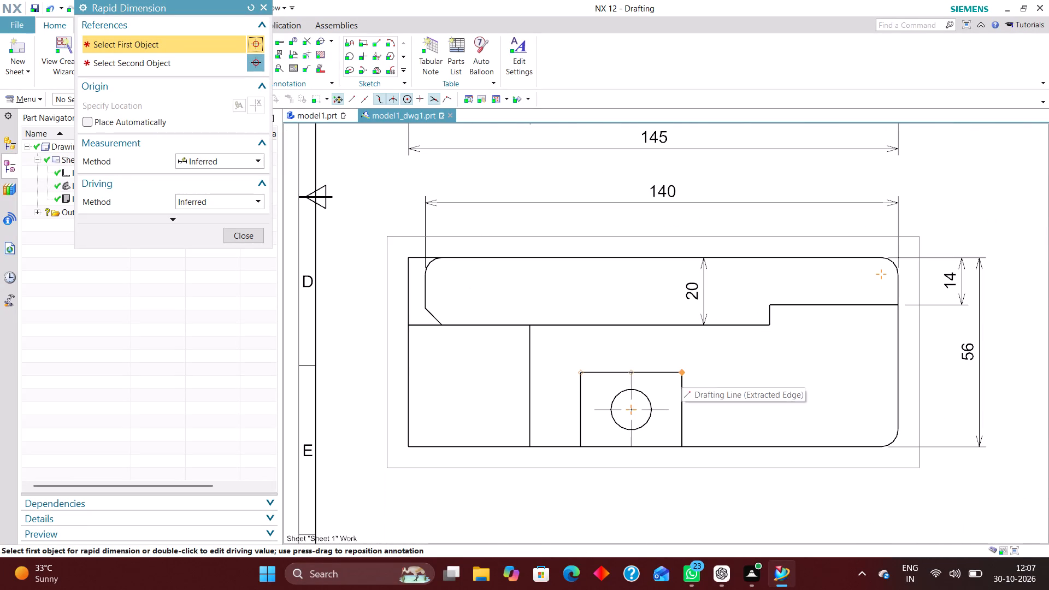
{"action": "left_click", "coordinate": [681, 373]}
{"action": "left_click", "coordinate": [683, 445]}
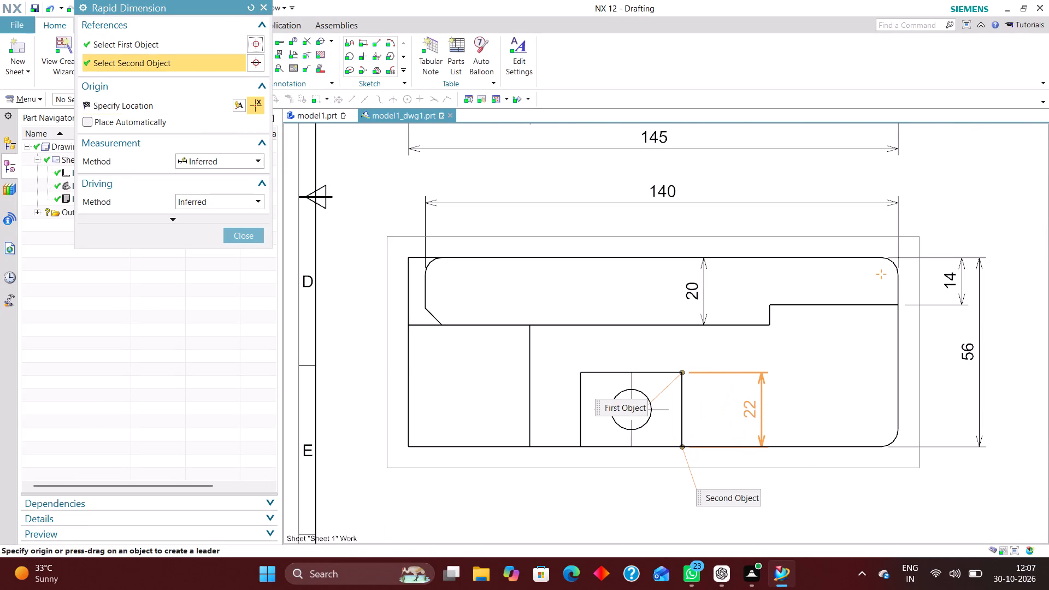
{"action": "left_click", "coordinate": [730, 408]}
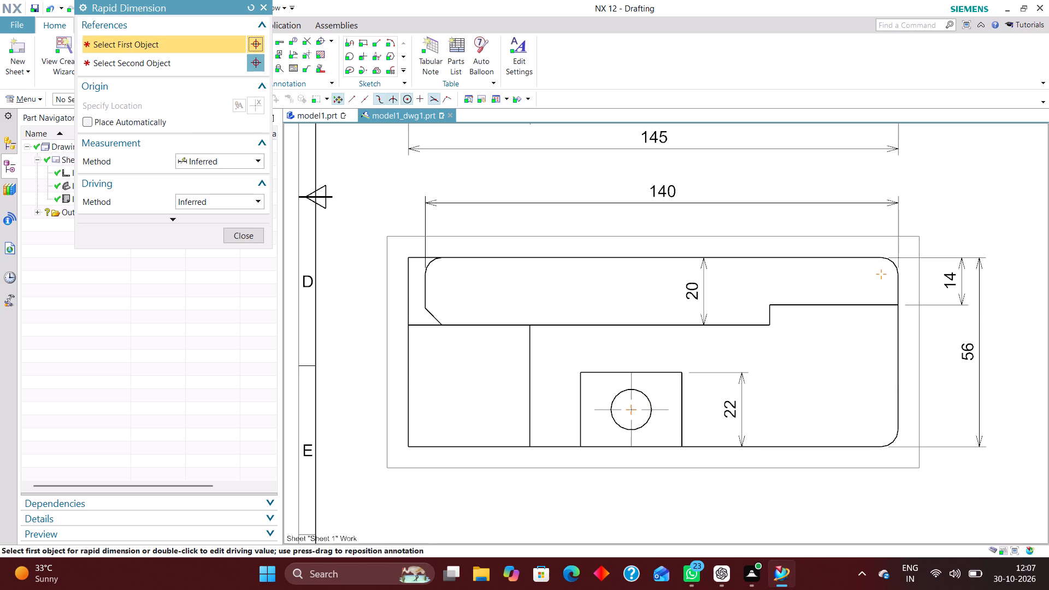
Dimension the pocket's depth in the front view between the right edge's upper and lower endpoints, placed right of the pocket.
{"action": "scroll", "coordinate": [816, 386], "scroll_direction": "down", "scroll_amount": 3}
{"action": "scroll", "coordinate": [693, 190], "scroll_direction": "up", "scroll_amount": 5}
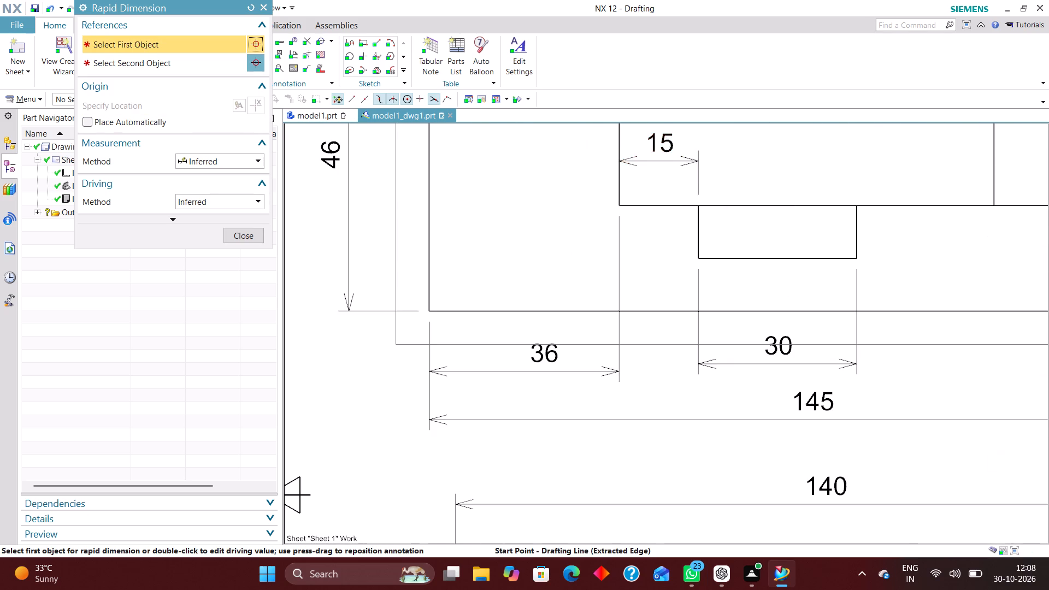
{"action": "scroll", "coordinate": [809, 240], "scroll_direction": "down", "scroll_amount": 4}
{"action": "scroll", "coordinate": [865, 233], "scroll_direction": "up", "scroll_amount": 5}
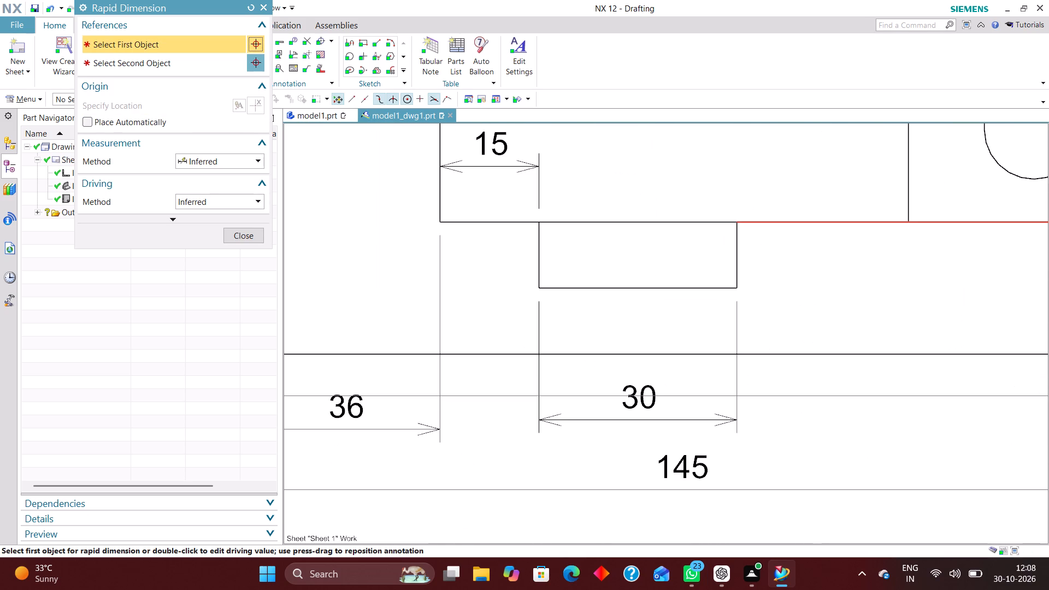
{"action": "left_click", "coordinate": [735, 218]}
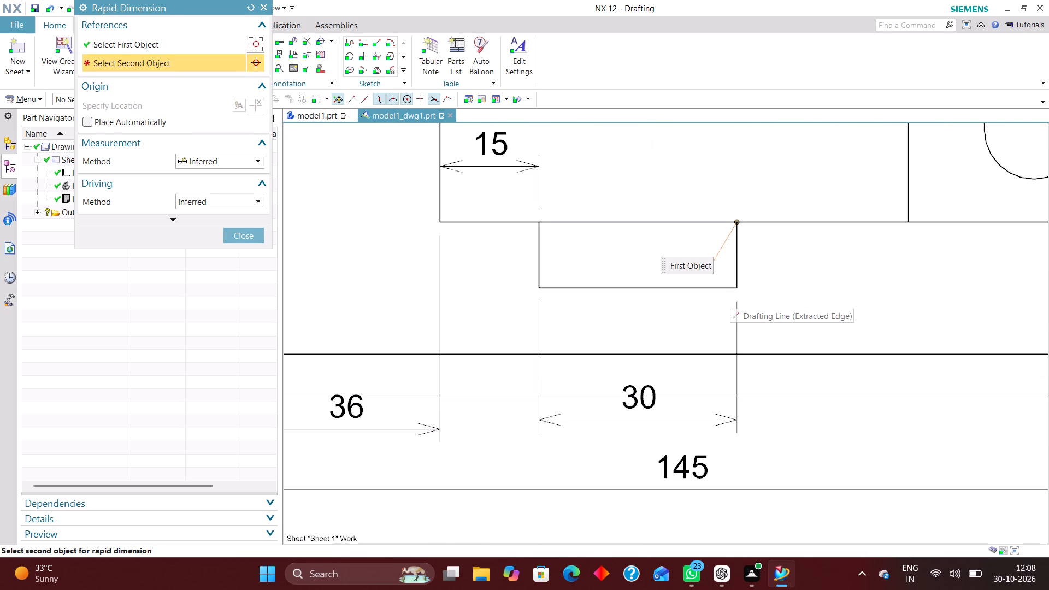
{"action": "left_click", "coordinate": [738, 285]}
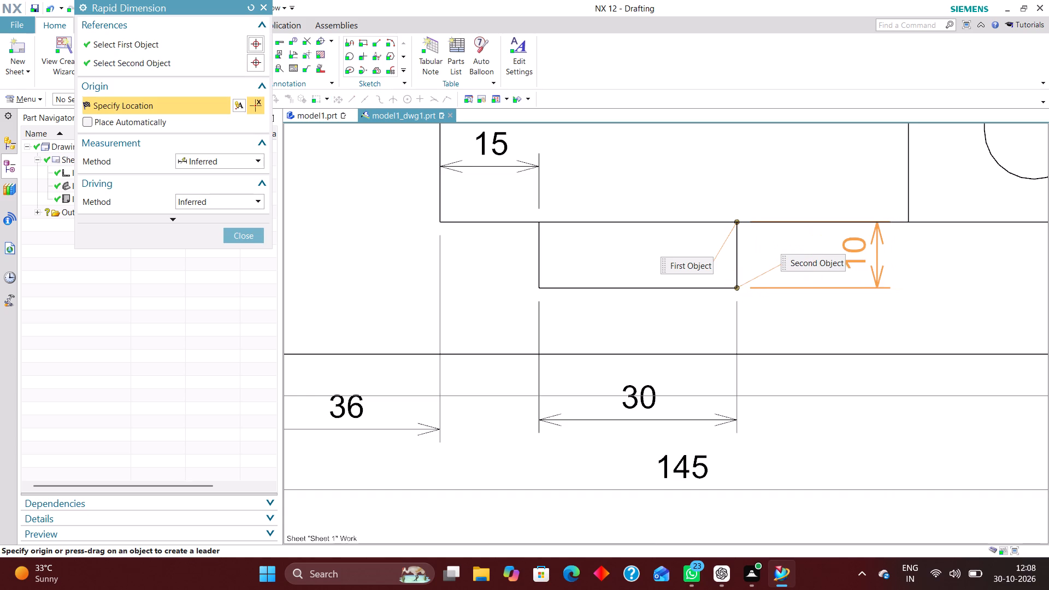
{"action": "left_click", "coordinate": [857, 256]}
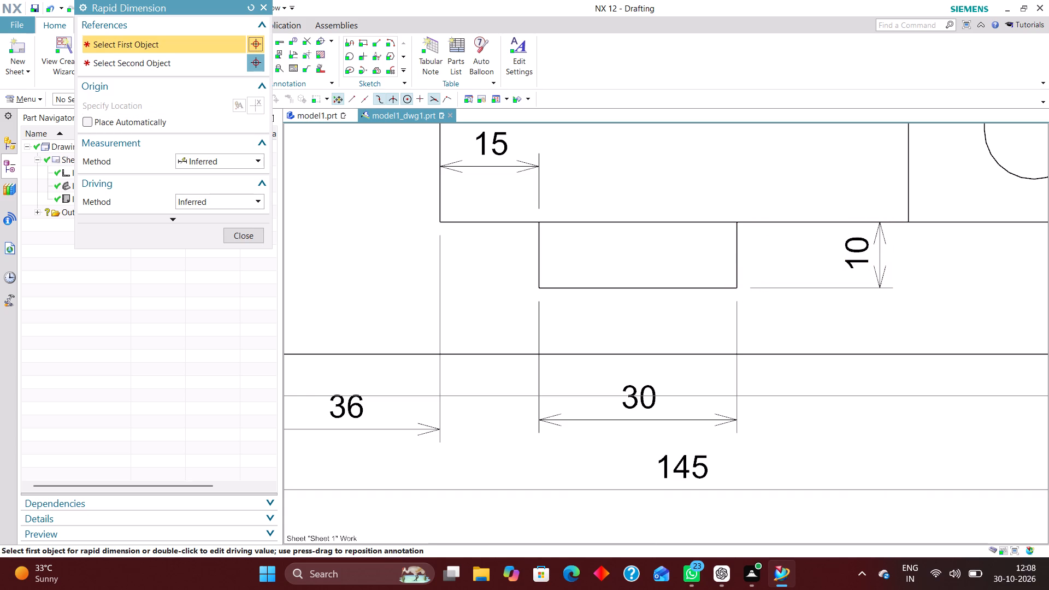
Add a diametral dimension to the pocket's hole in the top view, placed below and to the right of the view outline.
{"action": "scroll", "coordinate": [756, 235], "scroll_direction": "down", "scroll_amount": 3}
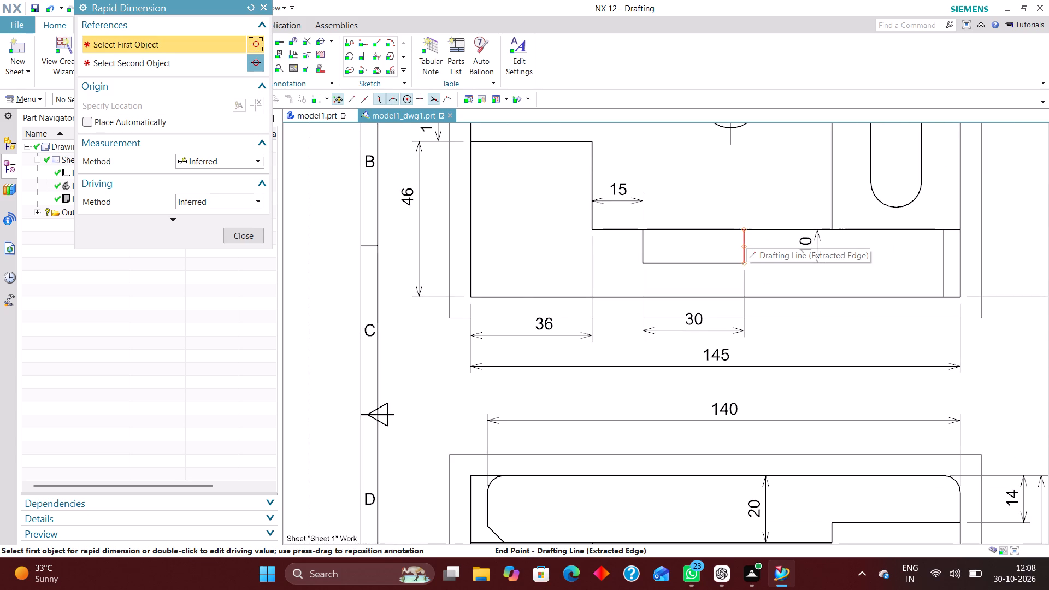
{"action": "scroll", "coordinate": [709, 191], "scroll_direction": "down", "scroll_amount": 3}
{"action": "scroll", "coordinate": [681, 299], "scroll_direction": "down", "scroll_amount": 2}
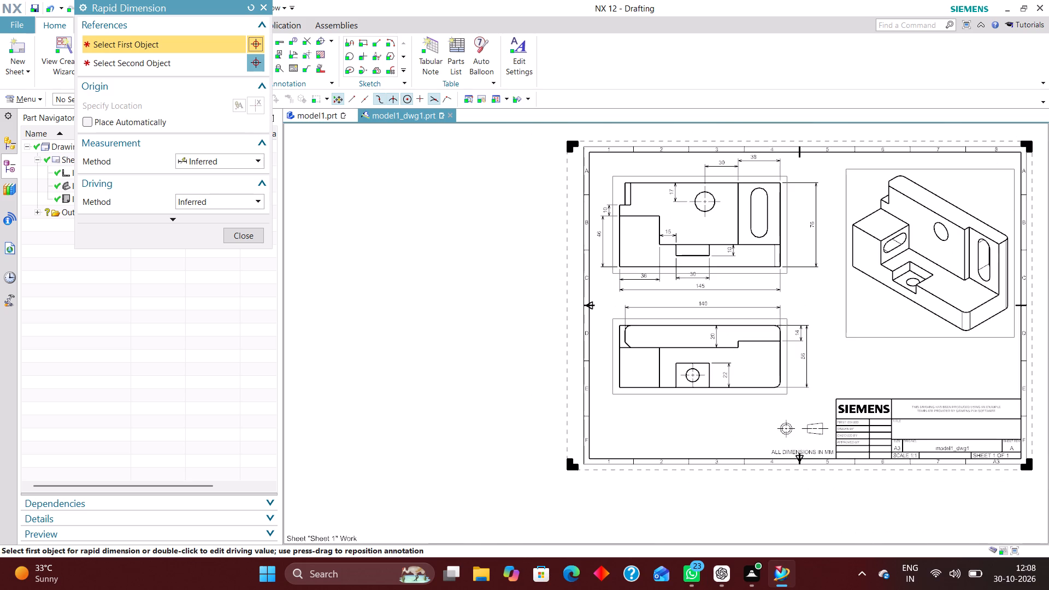
{"action": "scroll", "coordinate": [730, 379], "scroll_direction": "up", "scroll_amount": 3}
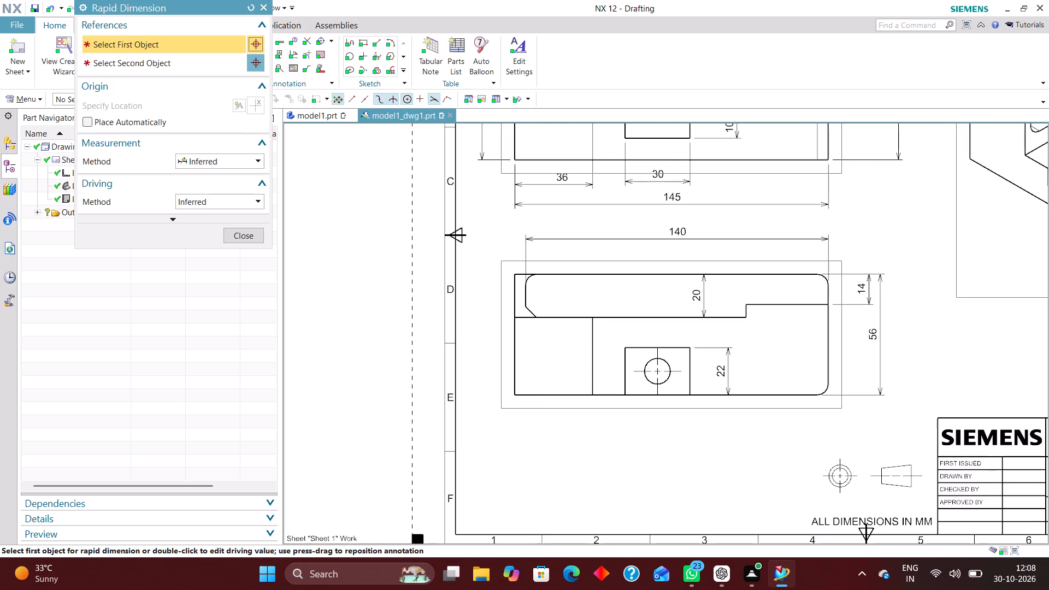
{"action": "scroll", "coordinate": [675, 391], "scroll_direction": "up", "scroll_amount": 1}
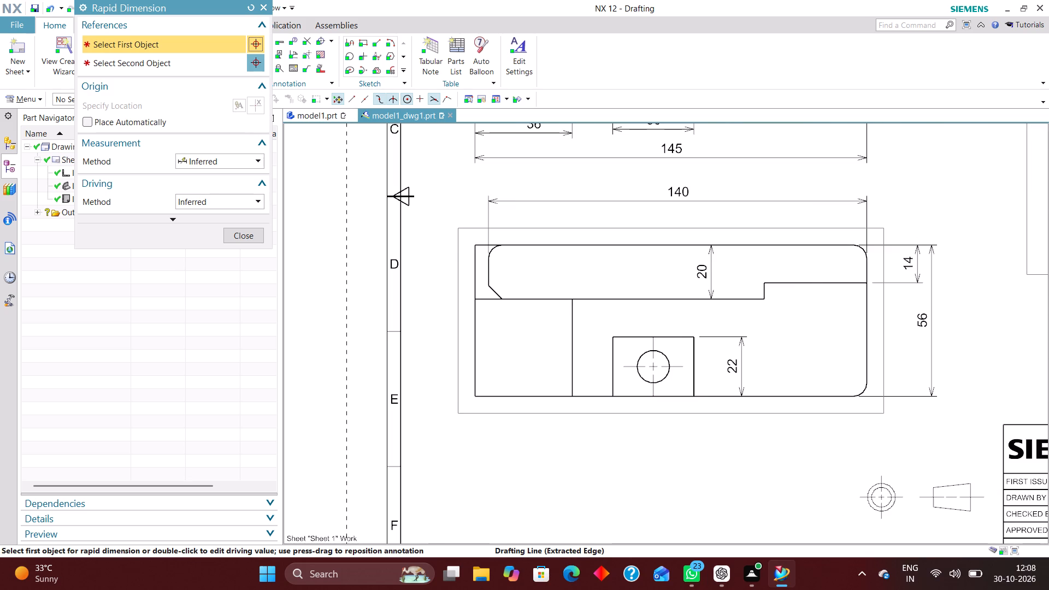
{"action": "scroll", "coordinate": [758, 399], "scroll_direction": "up", "scroll_amount": 1}
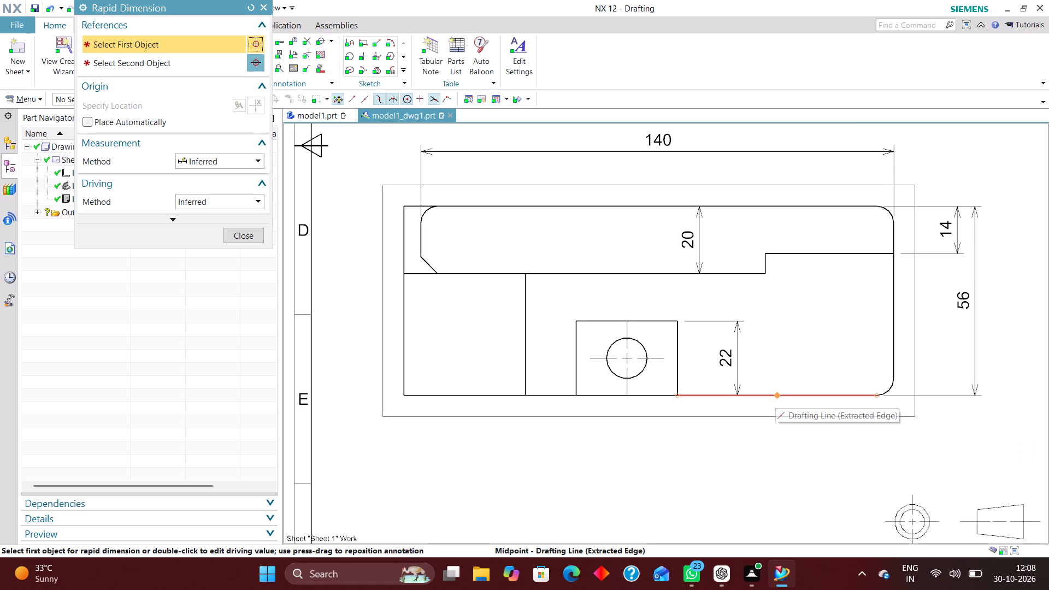
{"action": "left_click", "coordinate": [239, 160]}
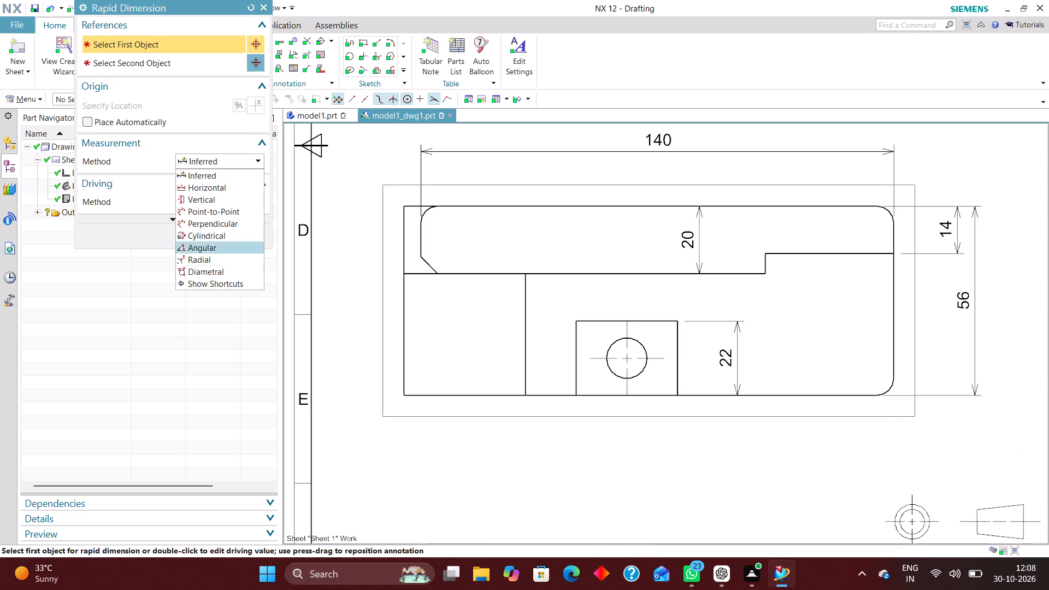
{"action": "left_click", "coordinate": [227, 269]}
{"action": "left_click", "coordinate": [644, 367]}
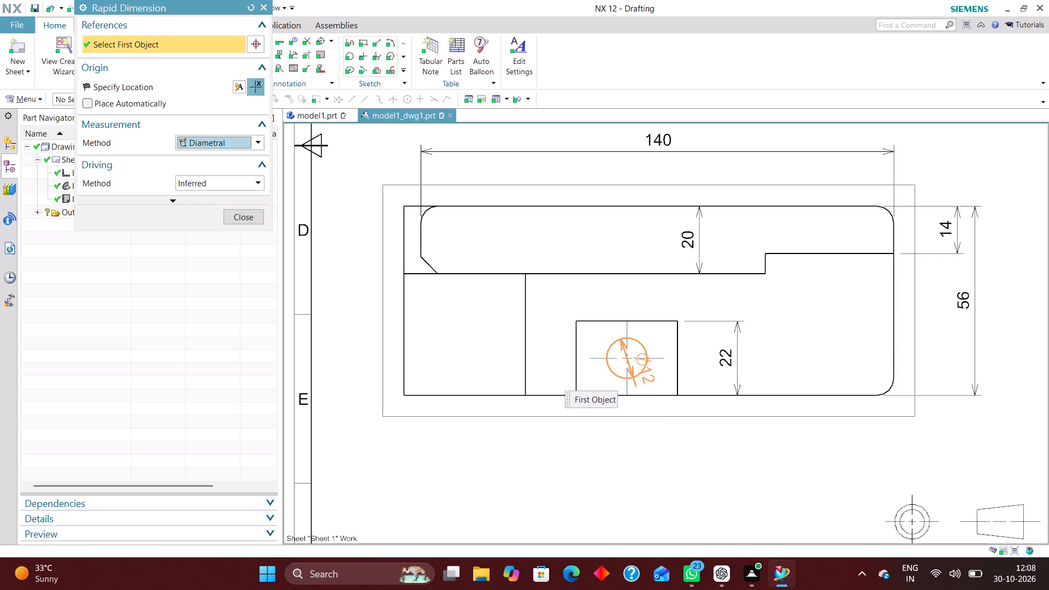
{"action": "left_click", "coordinate": [708, 441]}
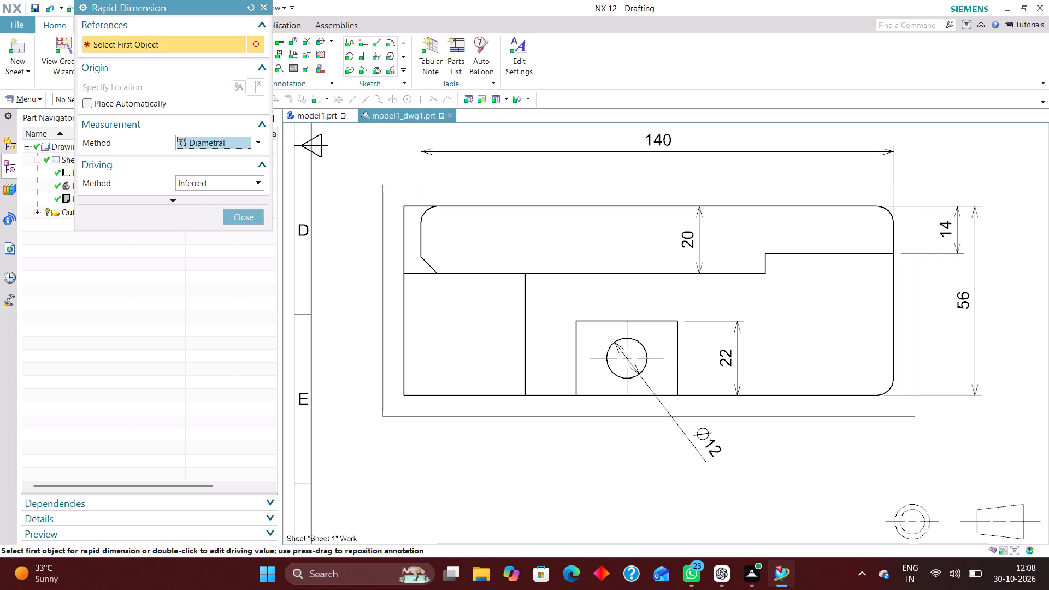
Add a radial dimension to the top view's upper-right corner fillet, placed inside the view near the short step edge.
{"action": "scroll", "coordinate": [602, 405], "scroll_direction": "down", "scroll_amount": 3}
{"action": "scroll", "coordinate": [709, 317], "scroll_direction": "up", "scroll_amount": 2}
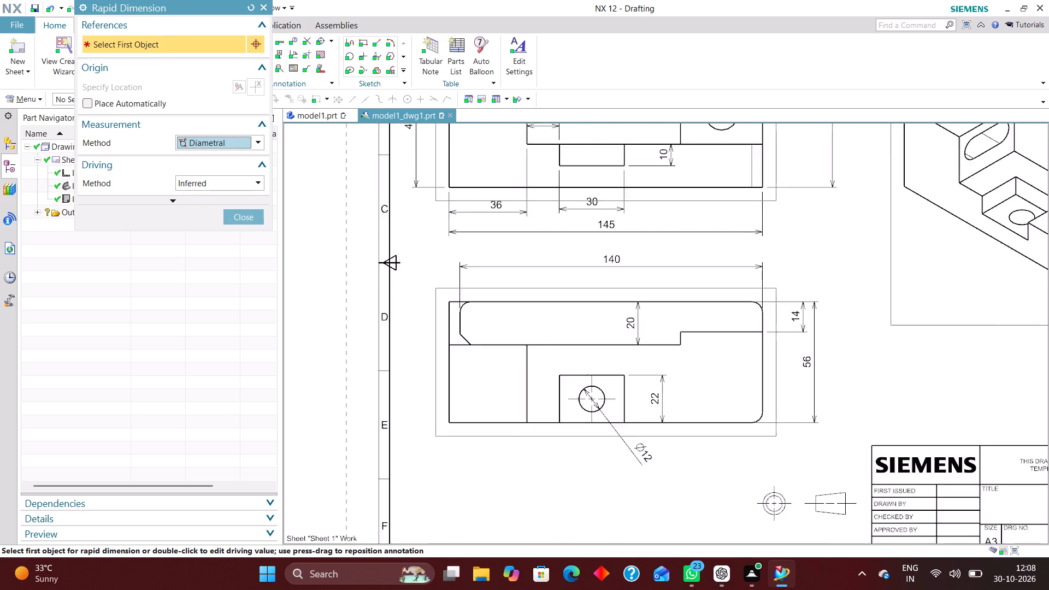
{"action": "scroll", "coordinate": [705, 314], "scroll_direction": "up", "scroll_amount": 1}
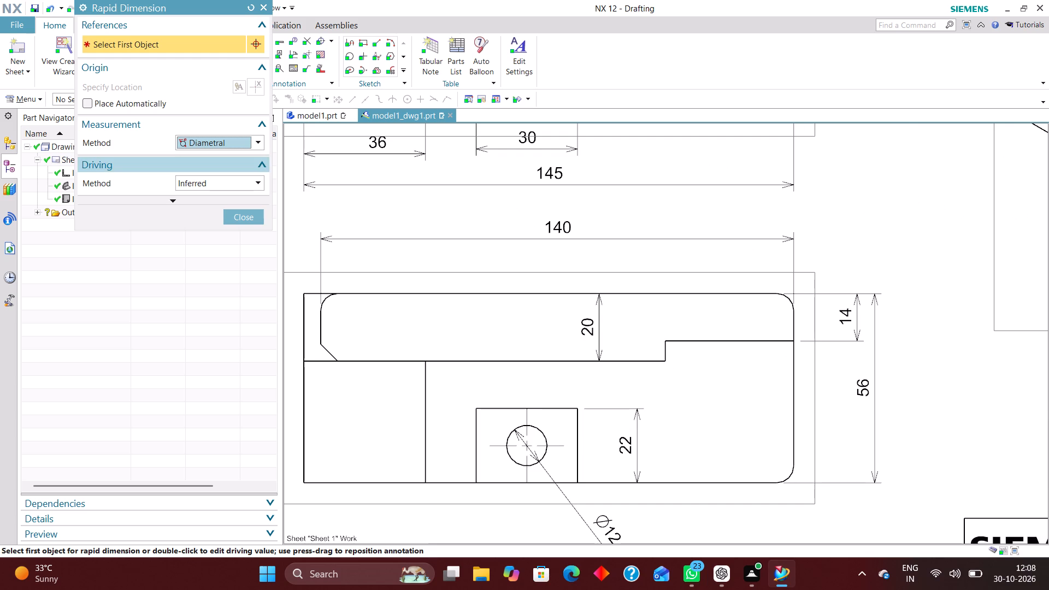
{"action": "left_click", "coordinate": [258, 145]}
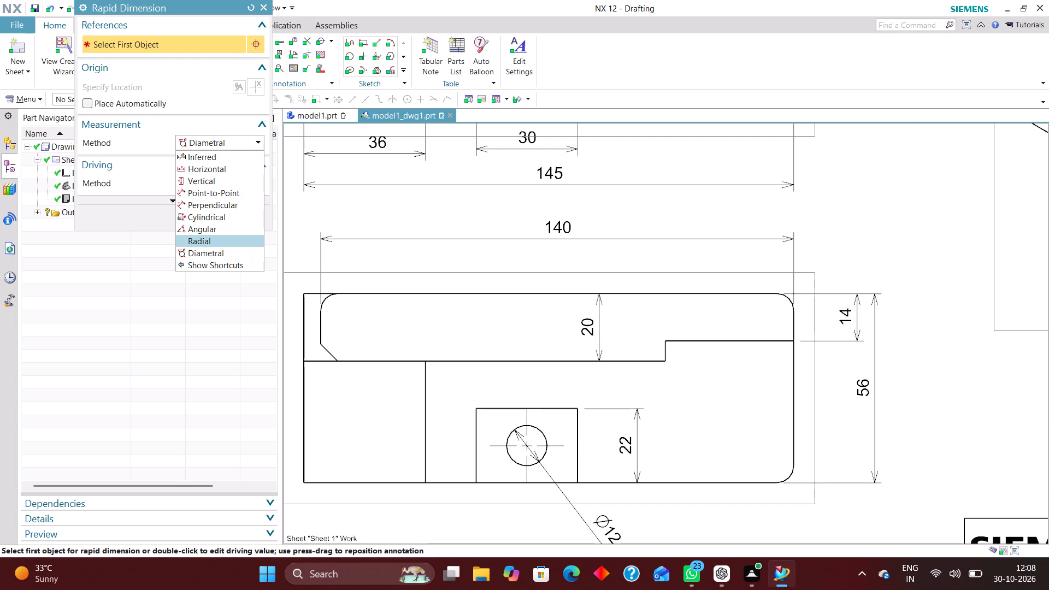
{"action": "left_click", "coordinate": [220, 245]}
{"action": "scroll", "coordinate": [784, 309], "scroll_direction": "up", "scroll_amount": 5}
{"action": "left_click", "coordinate": [793, 275]}
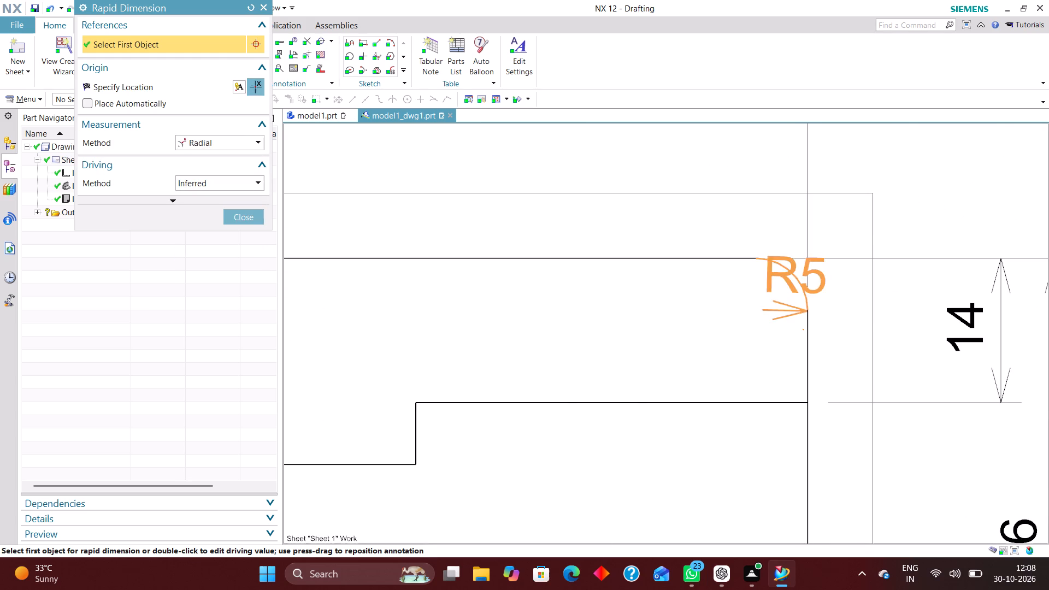
{"action": "left_click", "coordinate": [592, 377]}
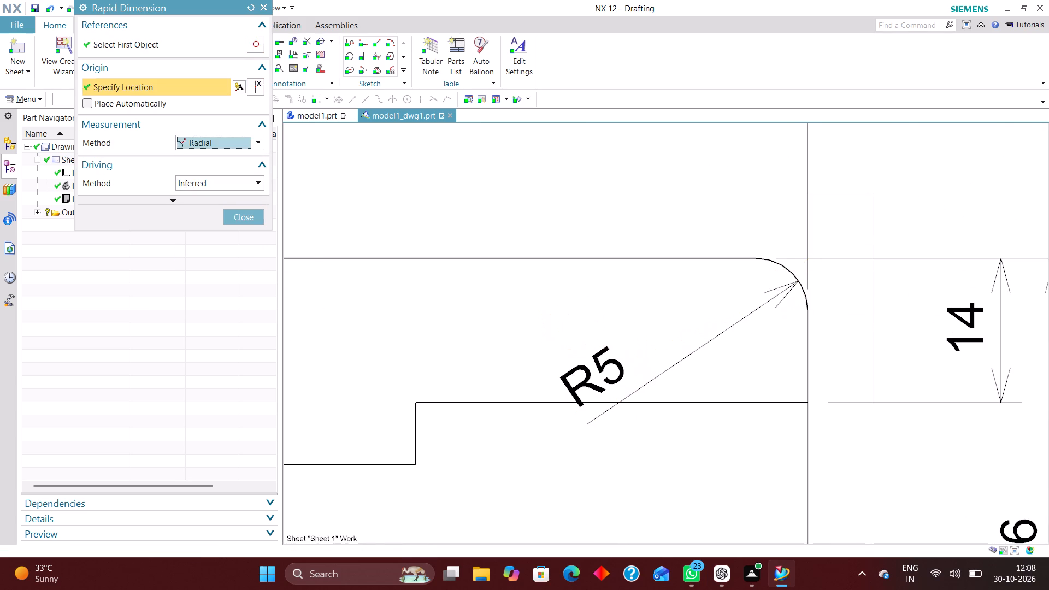
Add a radial dimension to the top view's lower-right corner fillet, placed inside the view below the short step edge.
{"action": "scroll", "coordinate": [624, 272], "scroll_direction": "down", "scroll_amount": 10}
{"action": "scroll", "coordinate": [634, 387], "scroll_direction": "up", "scroll_amount": 6}
{"action": "scroll", "coordinate": [782, 479], "scroll_direction": "down", "scroll_amount": 4}
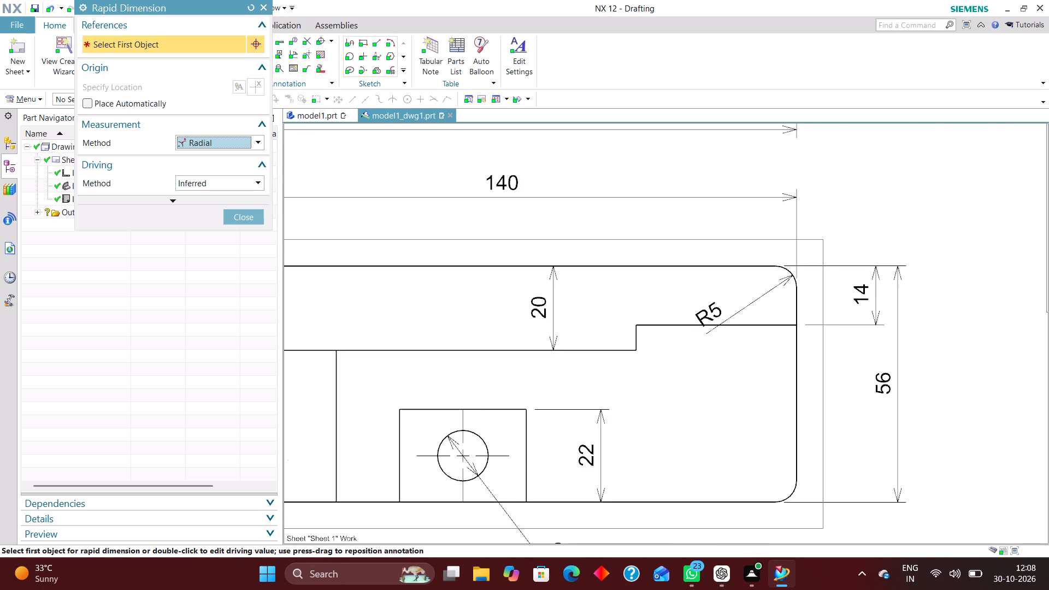
{"action": "scroll", "coordinate": [787, 478], "scroll_direction": "down", "scroll_amount": 1}
{"action": "scroll", "coordinate": [791, 483], "scroll_direction": "up", "scroll_amount": 3}
{"action": "left_click", "coordinate": [788, 497]}
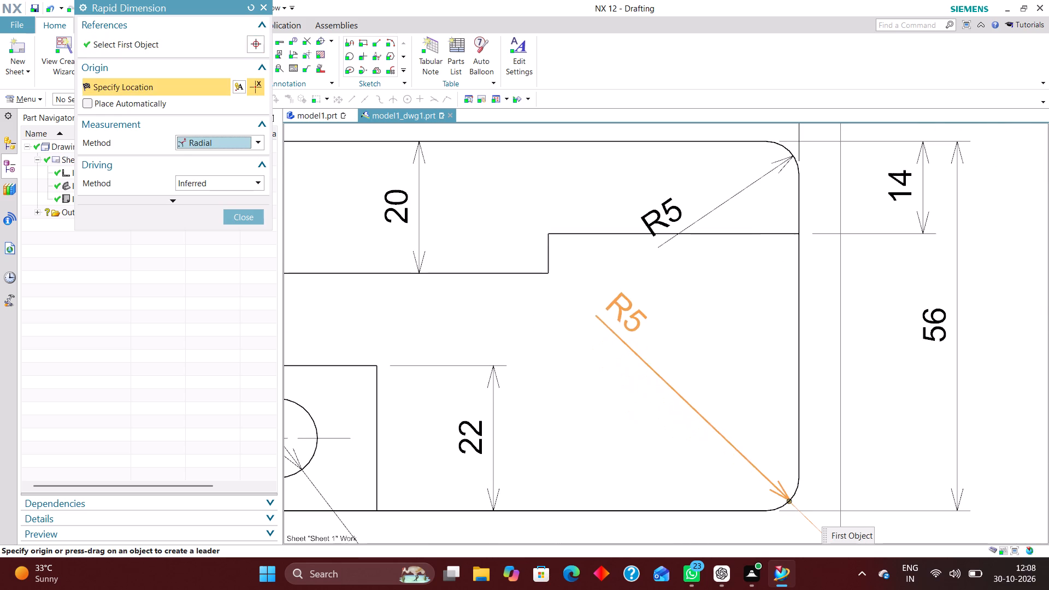
{"action": "left_click", "coordinate": [635, 340]}
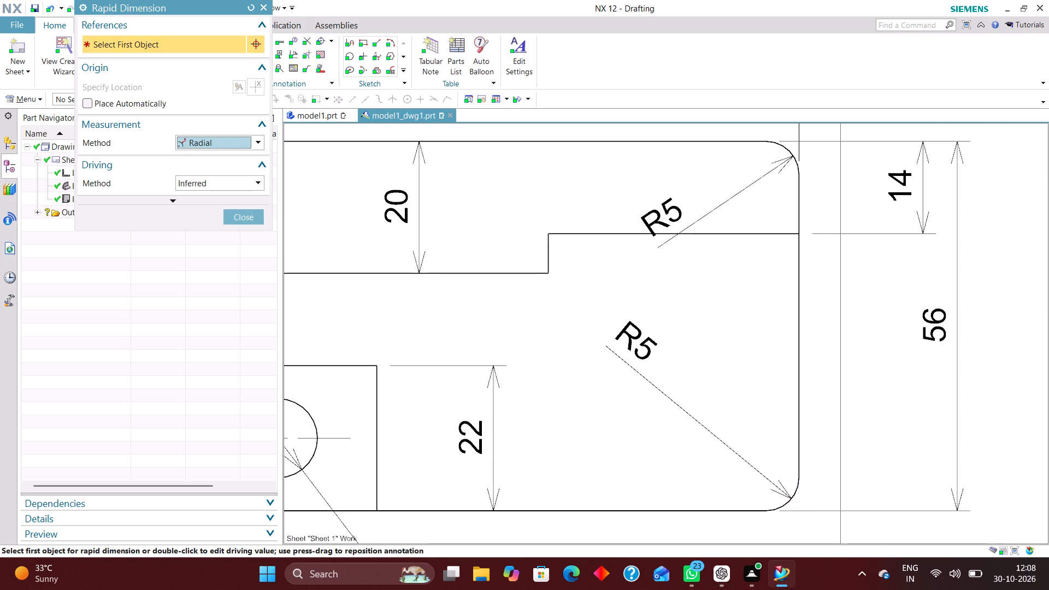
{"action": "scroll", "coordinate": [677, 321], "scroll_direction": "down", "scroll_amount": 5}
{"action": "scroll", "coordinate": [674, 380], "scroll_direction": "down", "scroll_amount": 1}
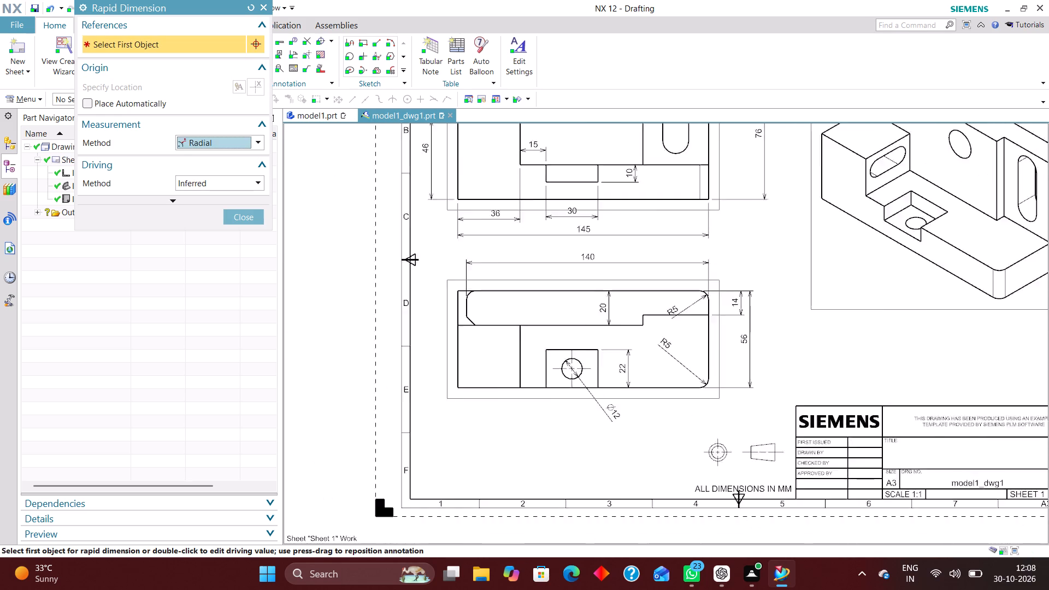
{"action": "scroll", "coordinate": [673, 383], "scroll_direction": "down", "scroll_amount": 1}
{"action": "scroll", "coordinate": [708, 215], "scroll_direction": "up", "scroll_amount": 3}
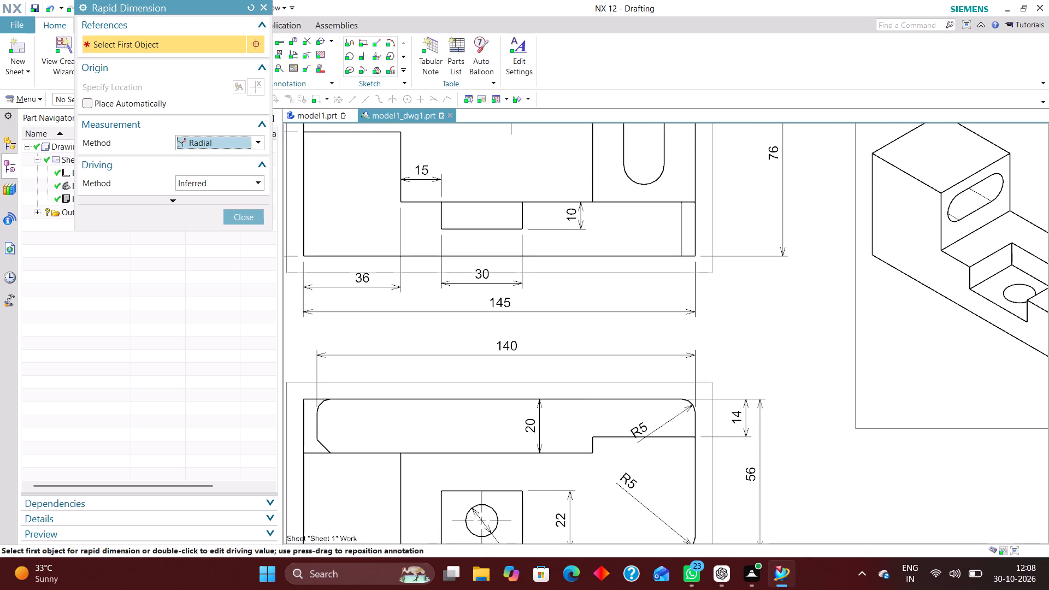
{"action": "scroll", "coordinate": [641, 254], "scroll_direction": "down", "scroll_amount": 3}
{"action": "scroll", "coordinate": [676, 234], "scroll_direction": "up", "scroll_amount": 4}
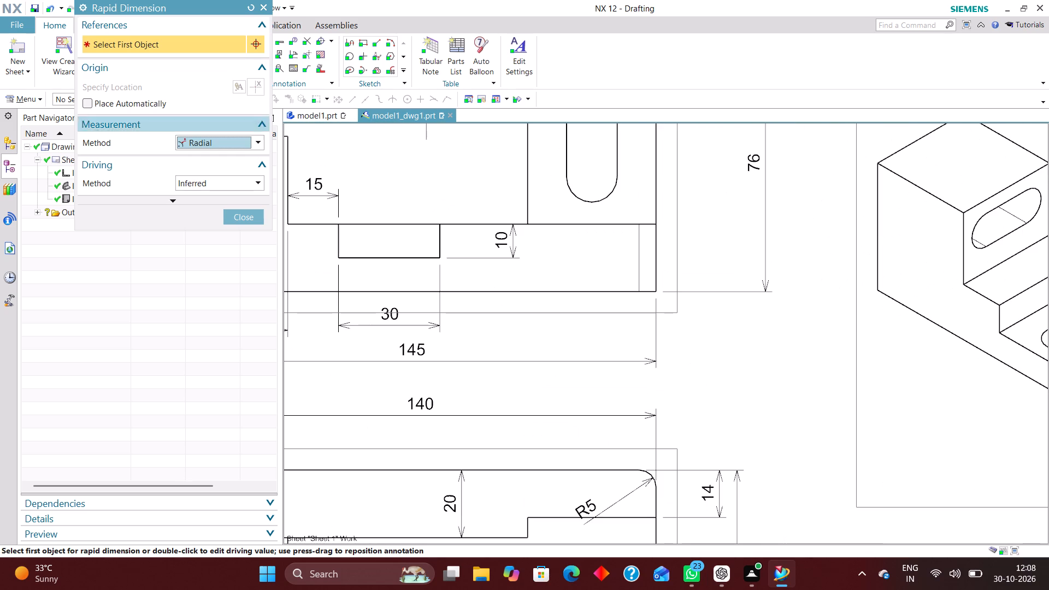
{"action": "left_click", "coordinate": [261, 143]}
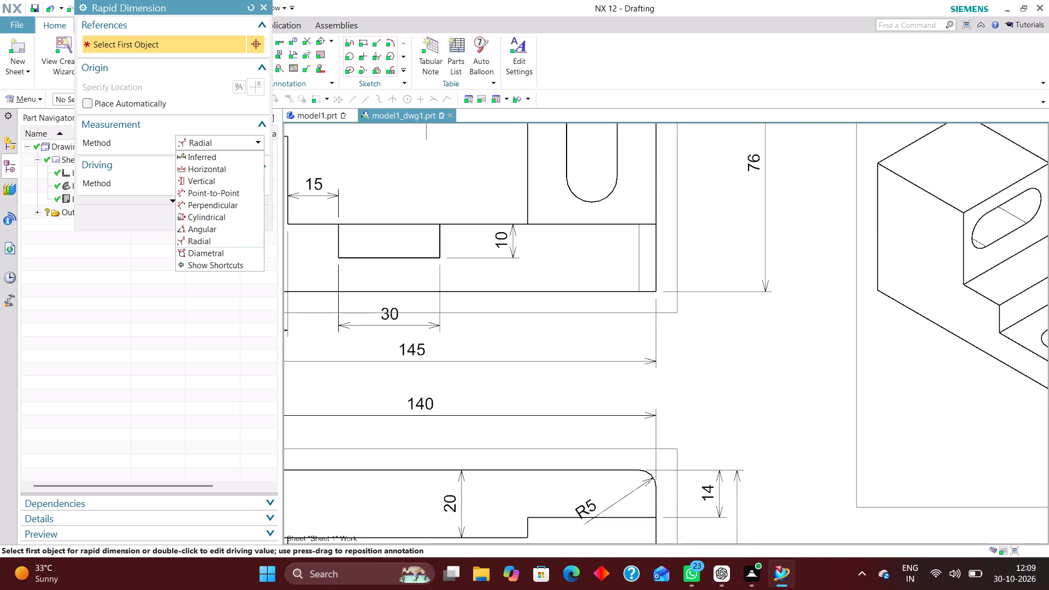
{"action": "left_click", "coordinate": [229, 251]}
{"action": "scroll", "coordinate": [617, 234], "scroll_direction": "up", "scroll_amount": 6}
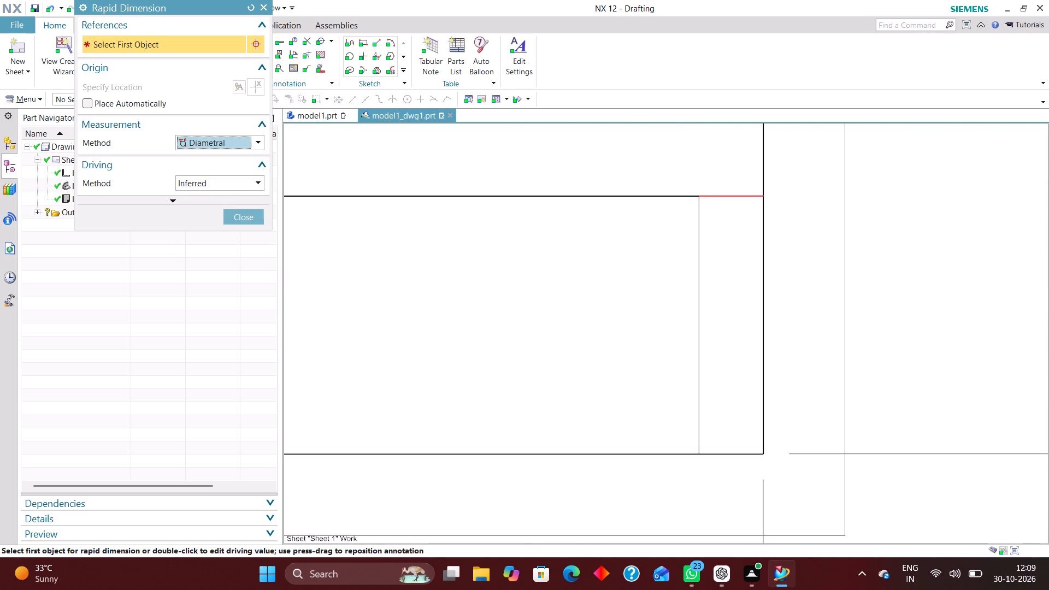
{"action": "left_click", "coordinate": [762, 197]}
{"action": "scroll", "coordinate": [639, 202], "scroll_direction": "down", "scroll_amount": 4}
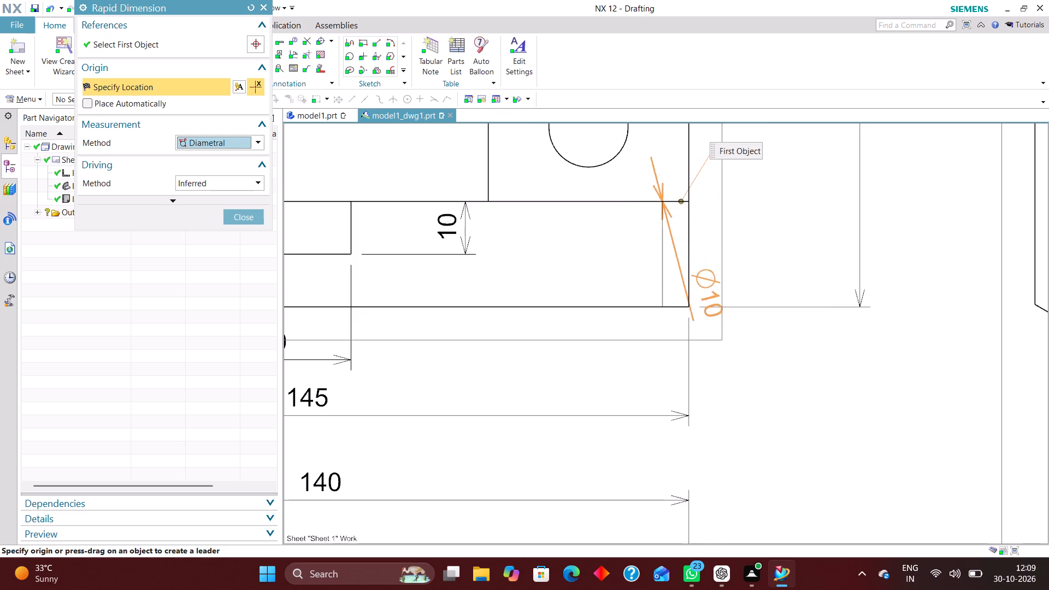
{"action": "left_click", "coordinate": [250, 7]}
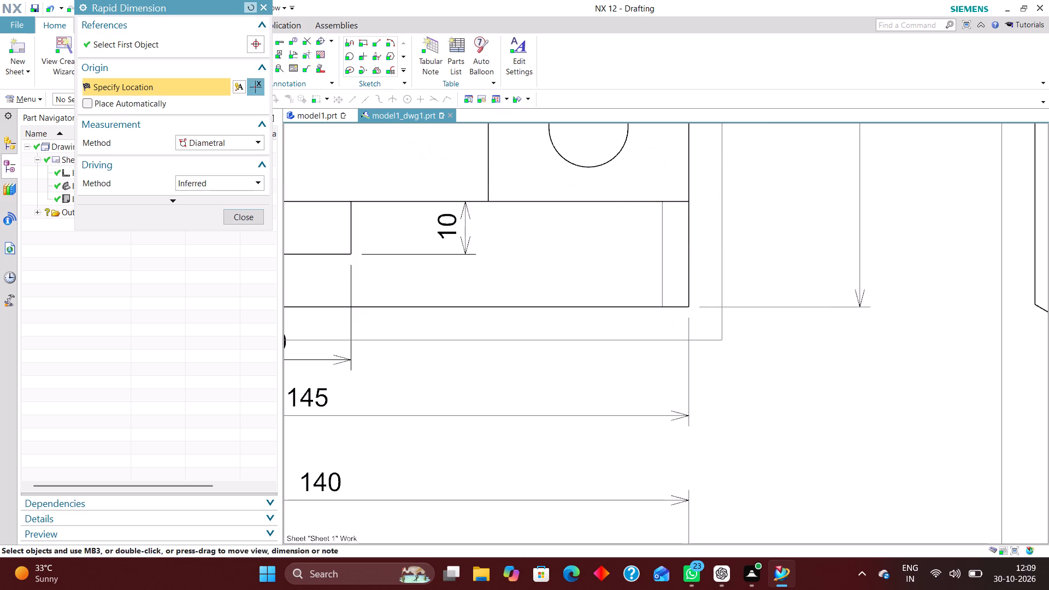
Dimension the base thickness at the front view's right edge, placed between the view and the overall height dimension, and finish dimensioning.
{"action": "left_click", "coordinate": [688, 202]}
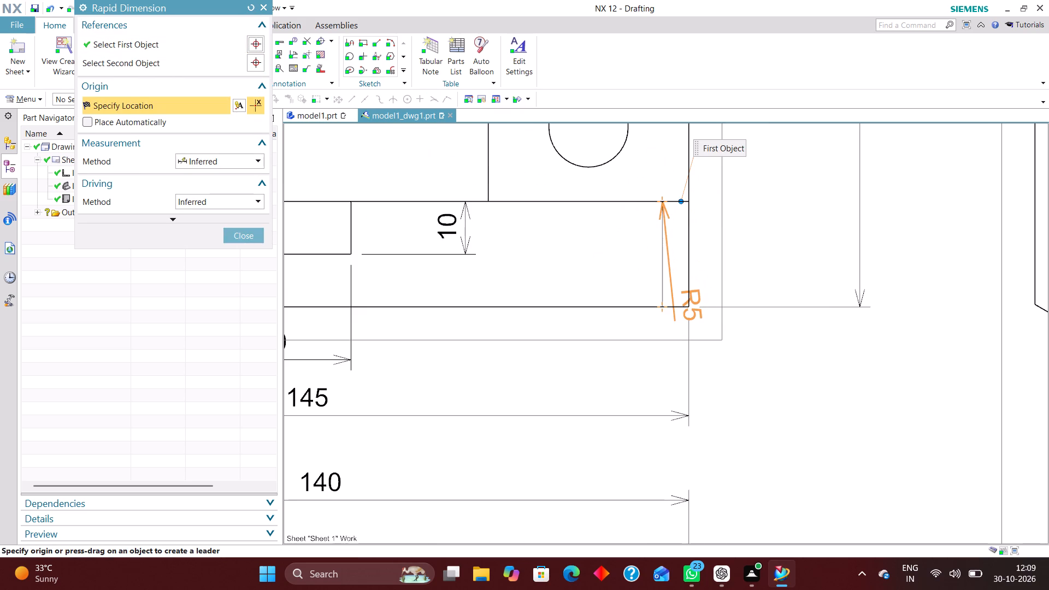
{"action": "left_click", "coordinate": [690, 306]}
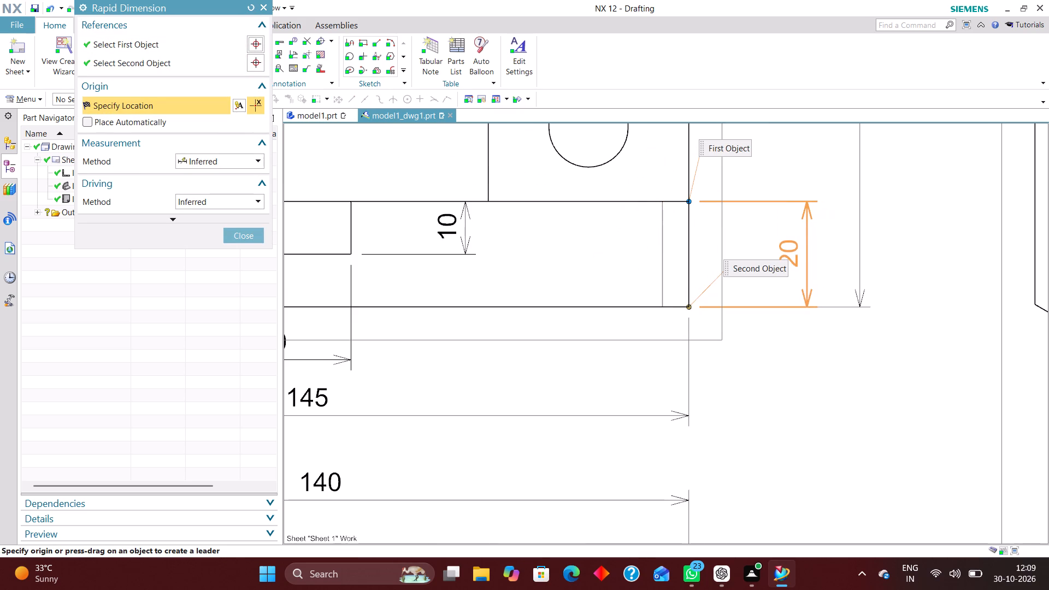
{"action": "left_click", "coordinate": [790, 247]}
{"action": "scroll", "coordinate": [594, 234], "scroll_direction": "down", "scroll_amount": 6}
{"action": "scroll", "coordinate": [638, 244], "scroll_direction": "down", "scroll_amount": 5}
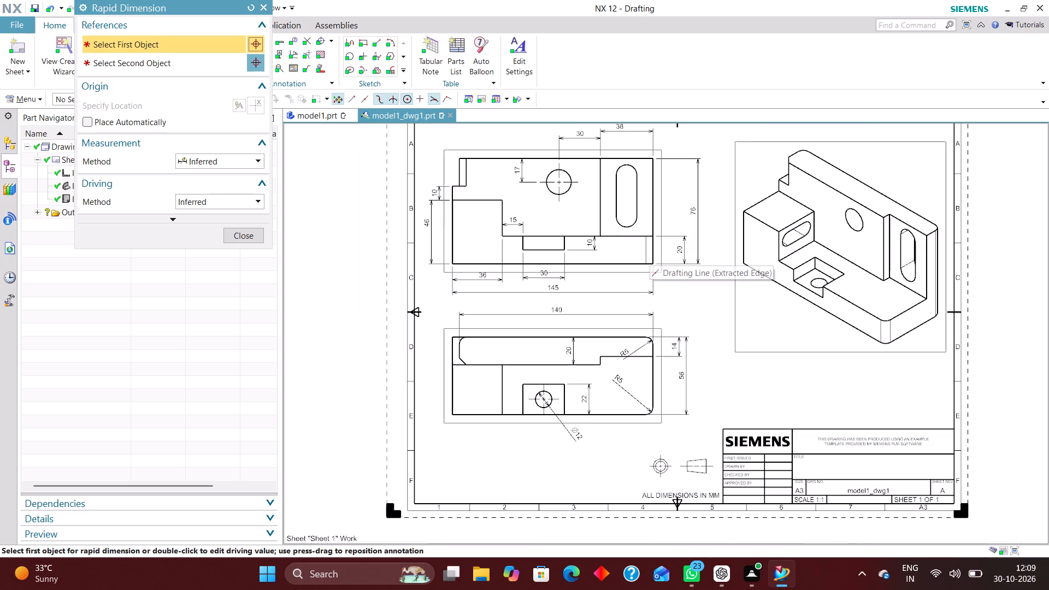
{"action": "left_click", "coordinate": [235, 231]}
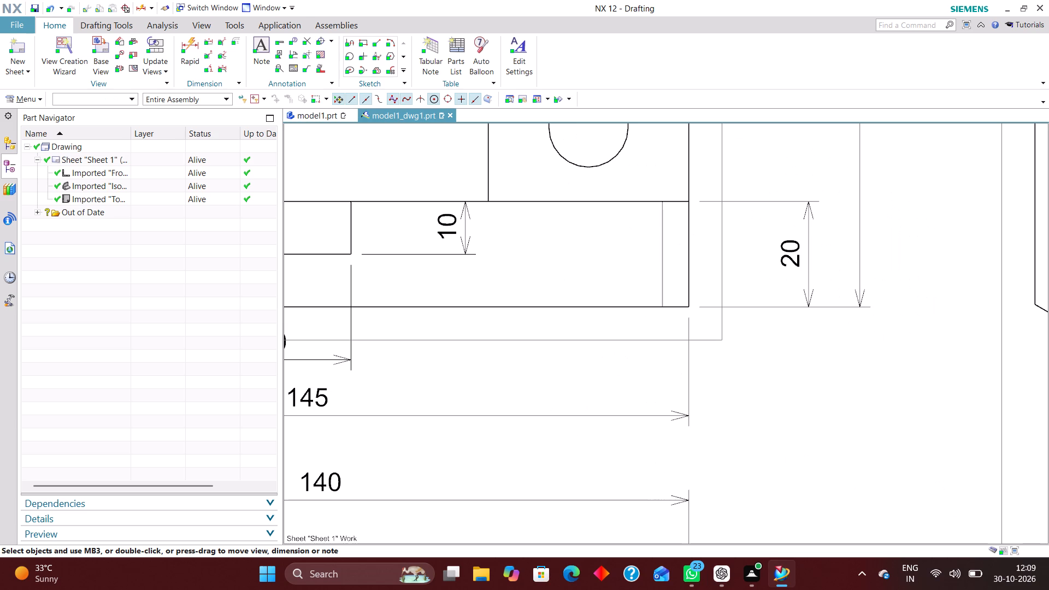
Move the top view's overall 56 dimension outward, farther away from the step's 14 dimension.
{"action": "scroll", "coordinate": [615, 397], "scroll_direction": "down", "scroll_amount": 5}
{"action": "scroll", "coordinate": [728, 300], "scroll_direction": "down", "scroll_amount": 2}
{"action": "scroll", "coordinate": [689, 397], "scroll_direction": "up", "scroll_amount": 4}
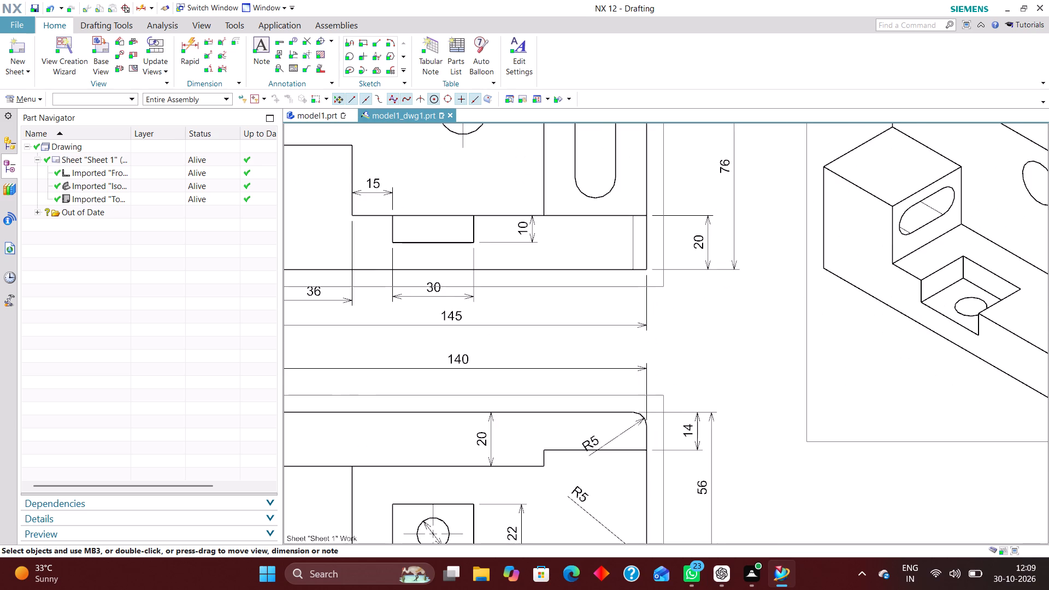
{"action": "right_click_drag", "start_coordinate": [752, 299], "coordinate": [688, 398]}
{"action": "scroll", "coordinate": [644, 376], "scroll_direction": "up", "scroll_amount": 4}
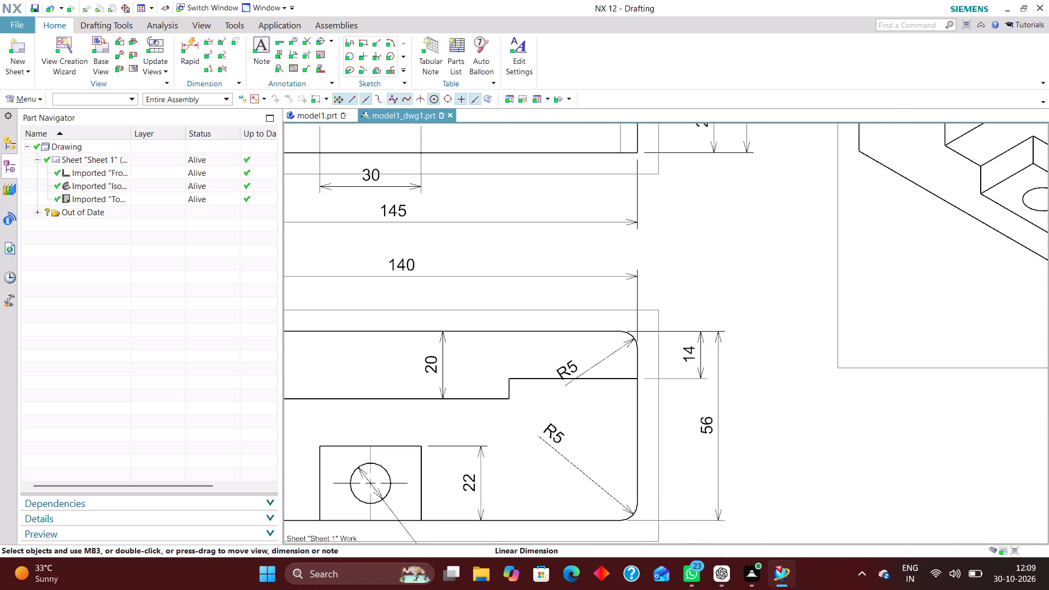
{"action": "scroll", "coordinate": [677, 308], "scroll_direction": "down", "scroll_amount": 2}
{"action": "scroll", "coordinate": [690, 415], "scroll_direction": "up", "scroll_amount": 4}
{"action": "left_click_drag", "start_coordinate": [714, 327], "coordinate": [733, 327]}
{"action": "left_click", "coordinate": [670, 222]}
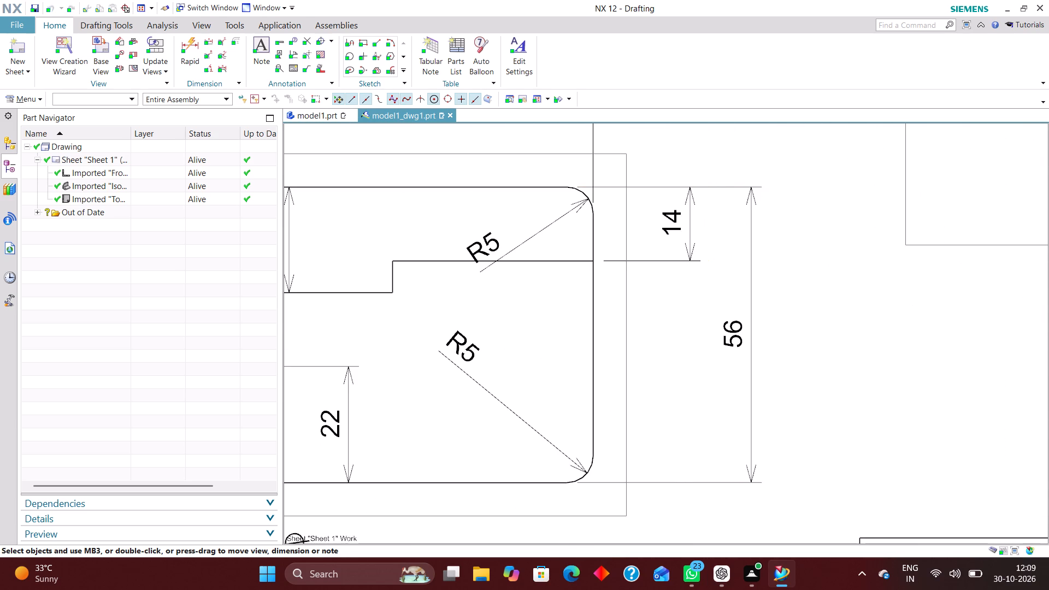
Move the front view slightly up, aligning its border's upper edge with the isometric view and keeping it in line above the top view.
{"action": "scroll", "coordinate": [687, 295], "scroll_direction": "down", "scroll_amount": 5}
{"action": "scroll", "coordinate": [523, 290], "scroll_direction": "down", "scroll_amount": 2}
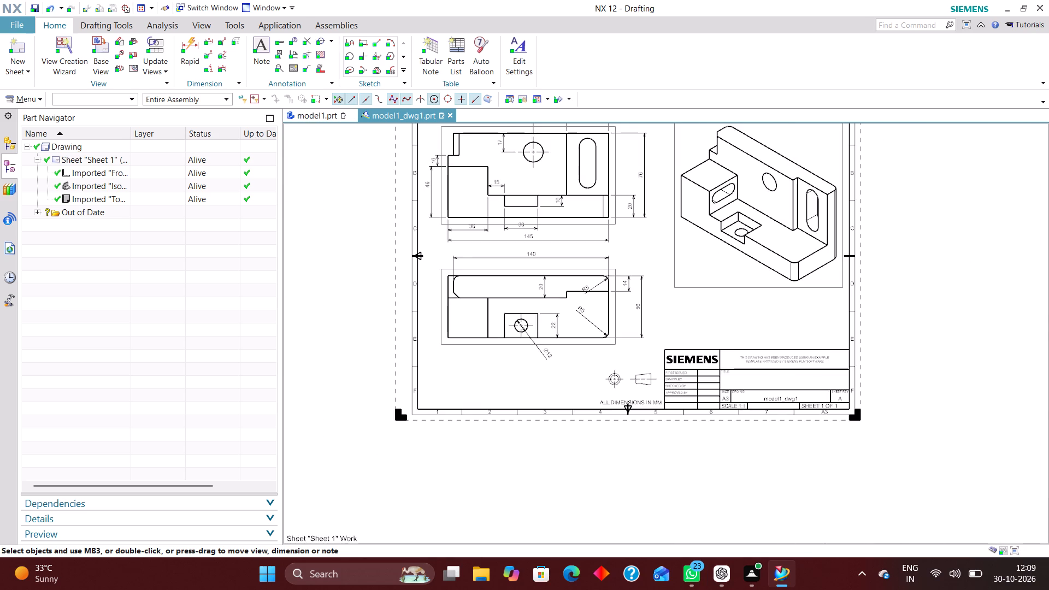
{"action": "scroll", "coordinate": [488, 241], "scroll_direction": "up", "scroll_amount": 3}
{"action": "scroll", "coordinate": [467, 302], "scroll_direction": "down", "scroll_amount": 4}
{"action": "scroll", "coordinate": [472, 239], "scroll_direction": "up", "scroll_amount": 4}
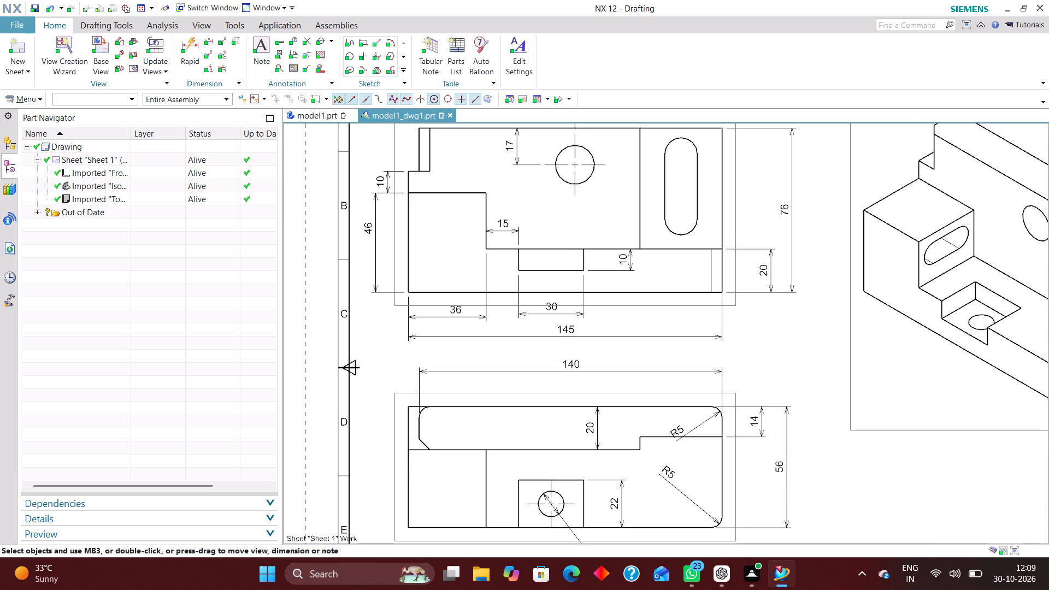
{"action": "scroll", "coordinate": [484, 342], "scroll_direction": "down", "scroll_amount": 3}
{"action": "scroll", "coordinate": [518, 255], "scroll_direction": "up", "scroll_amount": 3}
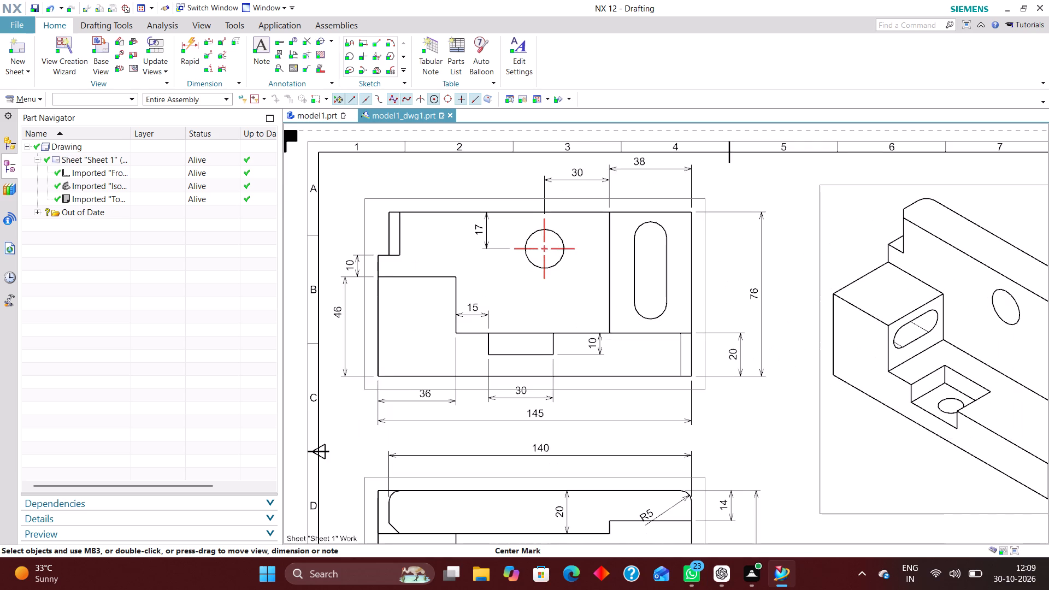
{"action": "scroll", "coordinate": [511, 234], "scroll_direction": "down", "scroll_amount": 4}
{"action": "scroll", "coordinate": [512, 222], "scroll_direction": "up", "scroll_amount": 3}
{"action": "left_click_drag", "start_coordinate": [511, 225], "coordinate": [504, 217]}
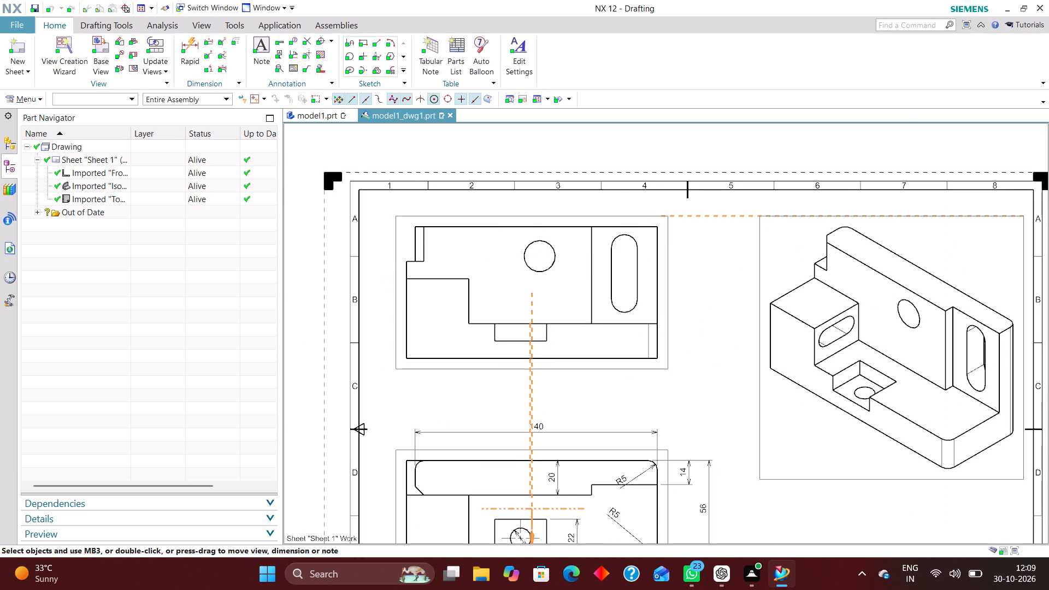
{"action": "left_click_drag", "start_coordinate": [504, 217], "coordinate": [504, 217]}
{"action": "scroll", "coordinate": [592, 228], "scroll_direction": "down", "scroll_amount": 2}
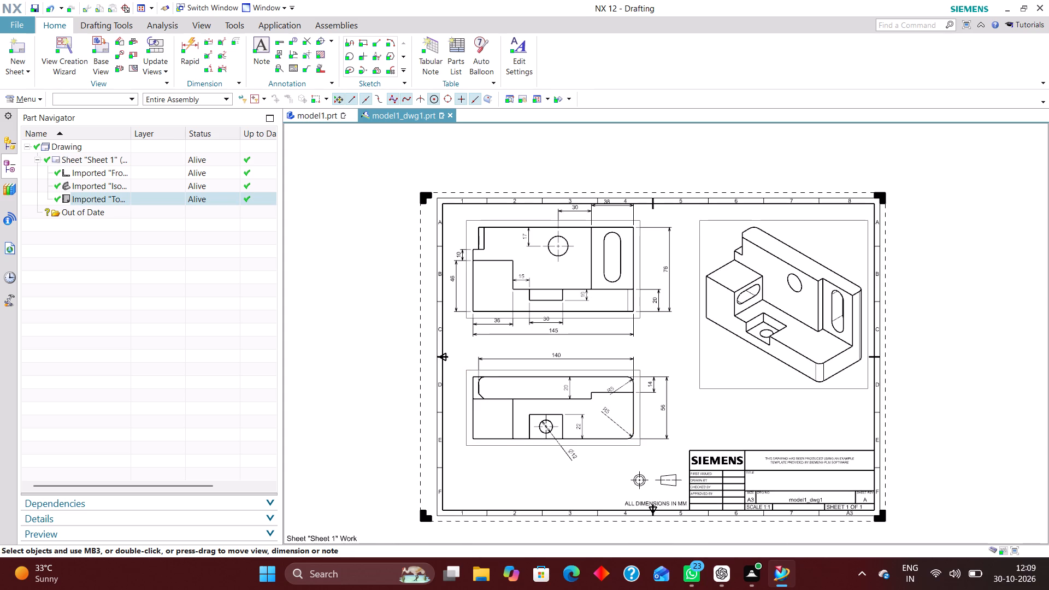
Edit Sheet 1 to the A2 - 420 x 594 standard size with first-angle projection.
{"action": "right_click", "coordinate": [419, 380]}
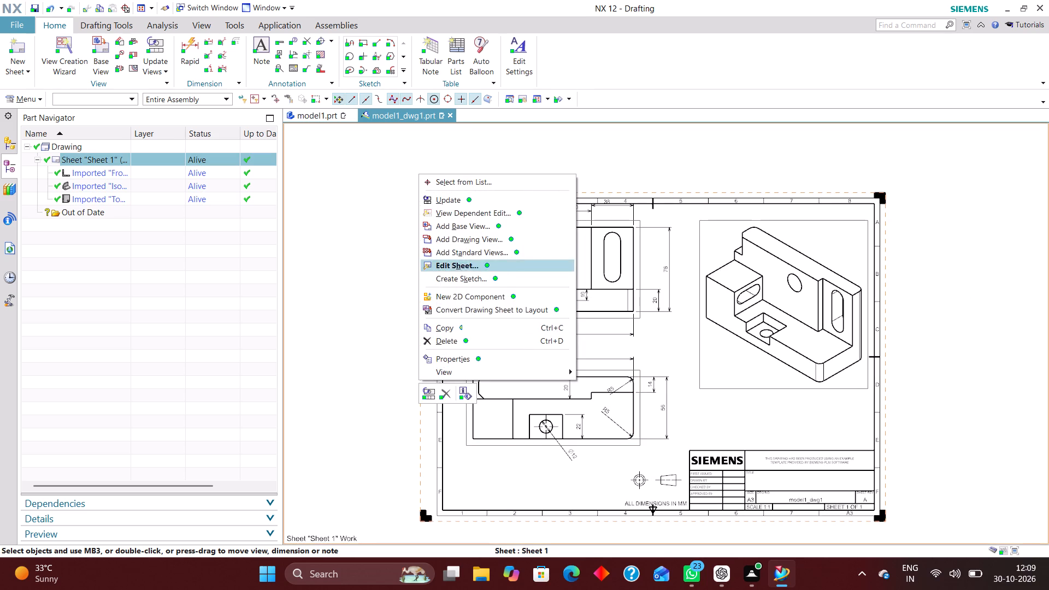
{"action": "left_click", "coordinate": [458, 260]}
{"action": "left_click", "coordinate": [201, 69]}
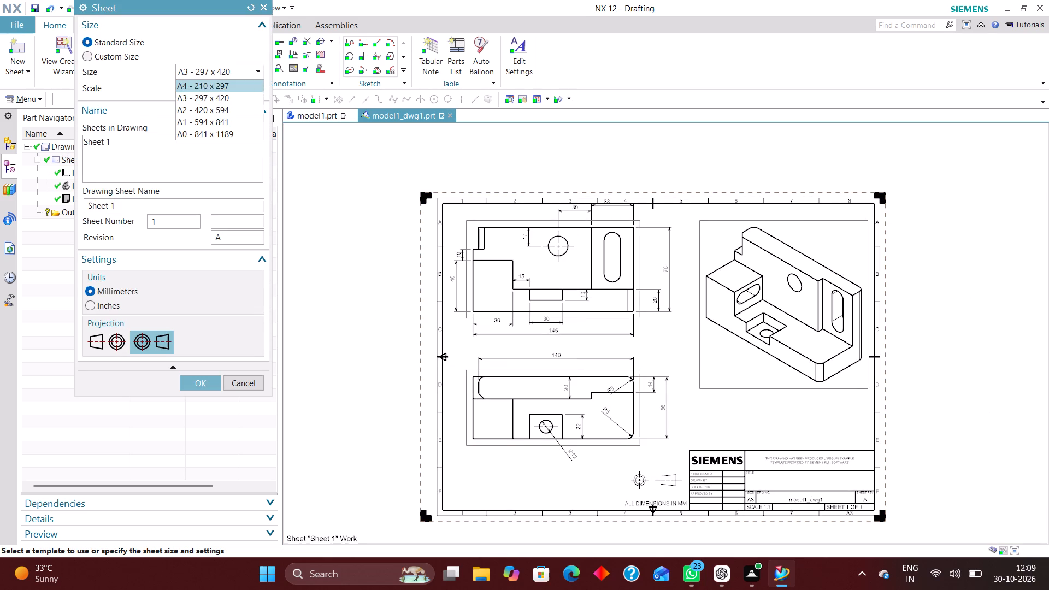
{"action": "left_click", "coordinate": [194, 107]}
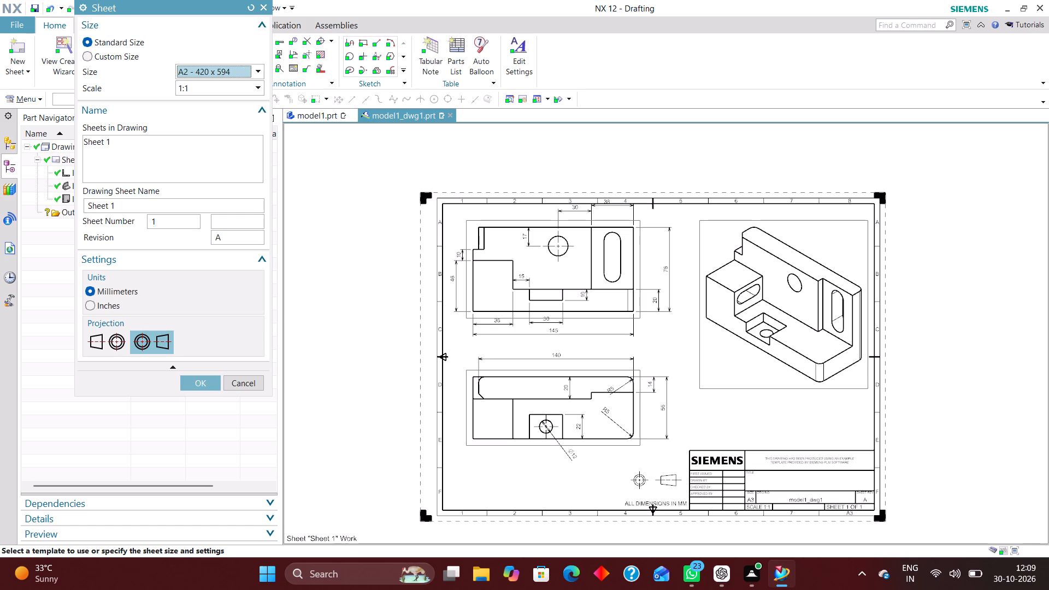
{"action": "left_click", "coordinate": [111, 343]}
{"action": "left_click", "coordinate": [196, 381]}
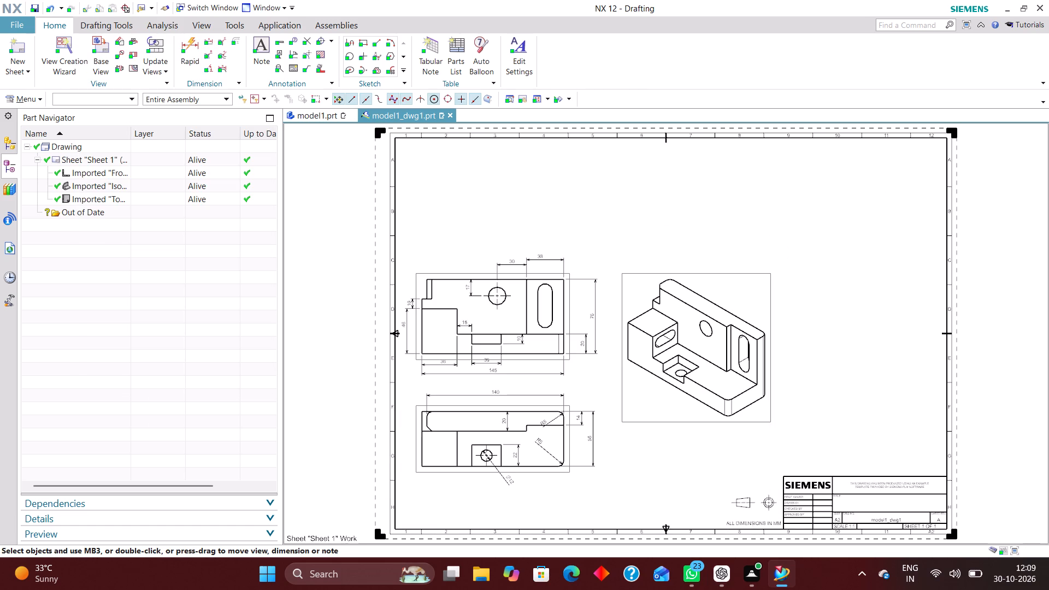
Move the isometric view to the upper-right area of the A2 sheet, slightly below the border.
{"action": "left_click_drag", "start_coordinate": [752, 274], "coordinate": [901, 157]}
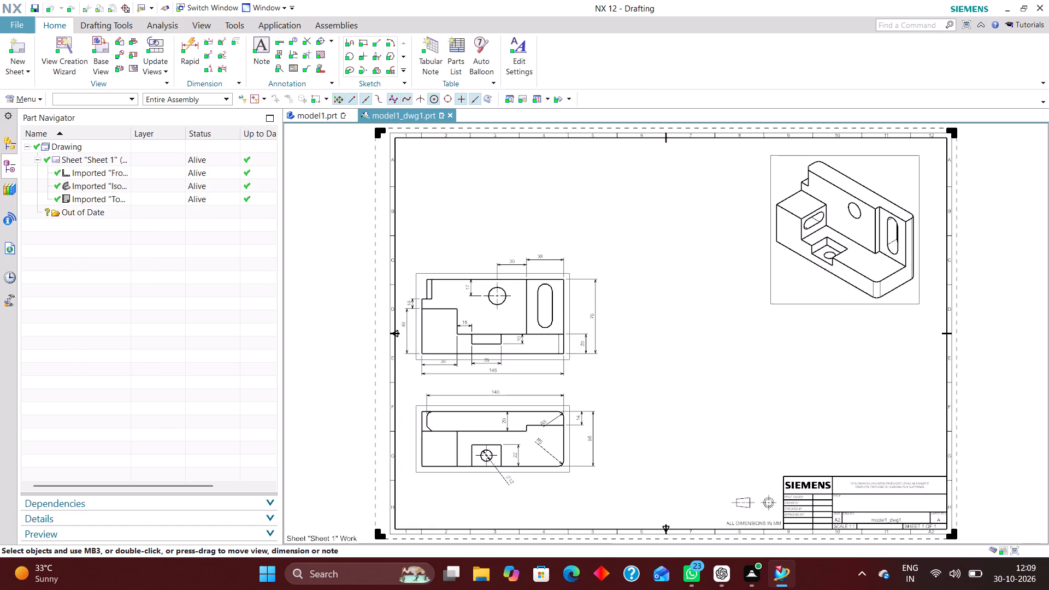
{"action": "left_click_drag", "start_coordinate": [901, 157], "coordinate": [895, 179]}
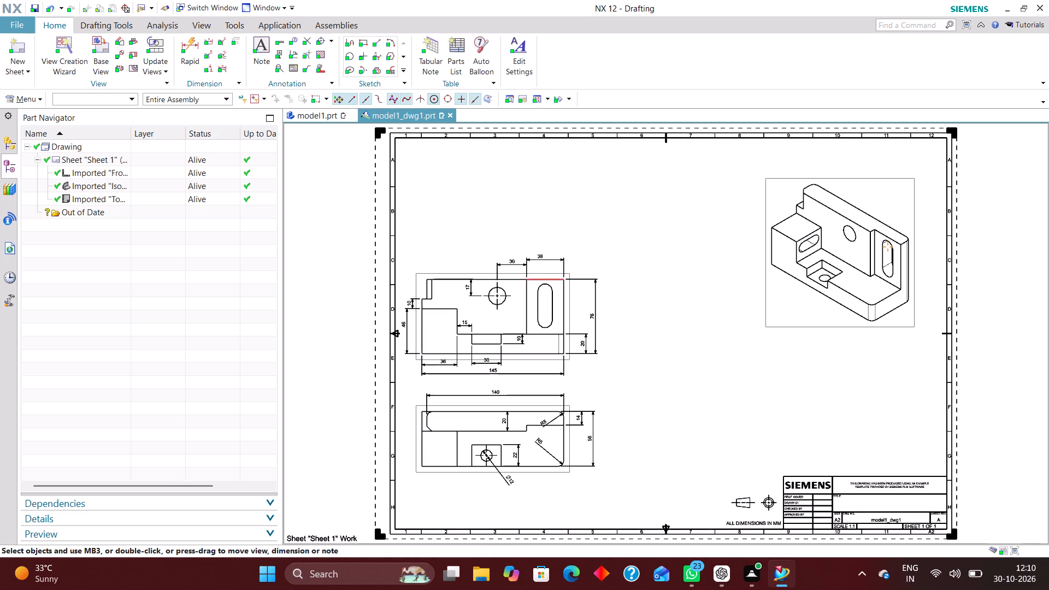
Move the front view up and to the right, into the upper-middle area of the sheet beside the isometric view.
{"action": "left_click_drag", "start_coordinate": [568, 275], "coordinate": [668, 191]}
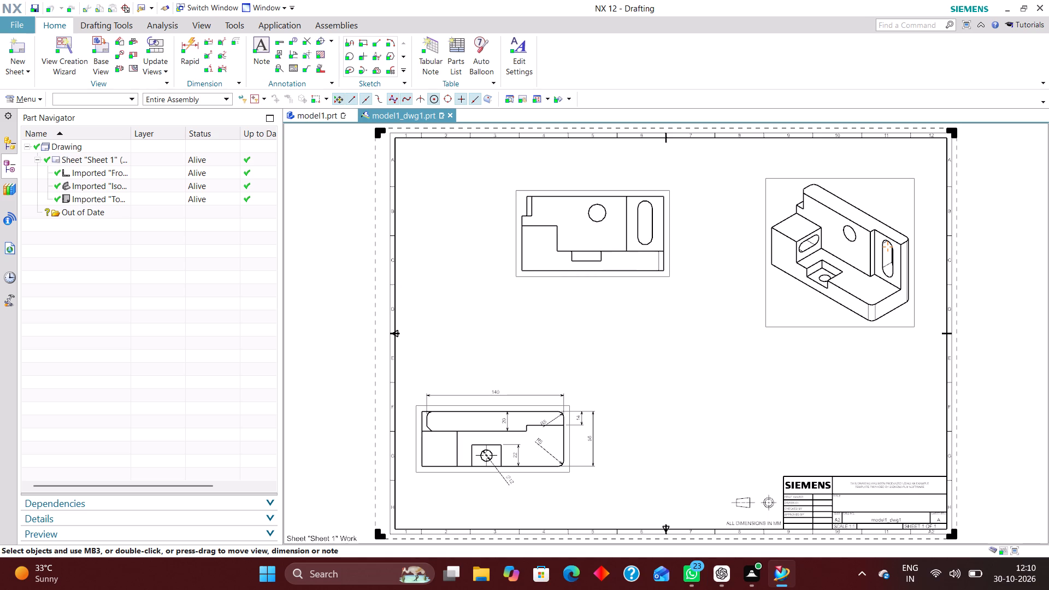
{"action": "left_click_drag", "start_coordinate": [668, 191], "coordinate": [678, 198]}
Move the top view up and slightly to the right, below and to the left of the front view.
{"action": "left_click_drag", "start_coordinate": [571, 401], "coordinate": [626, 362]}
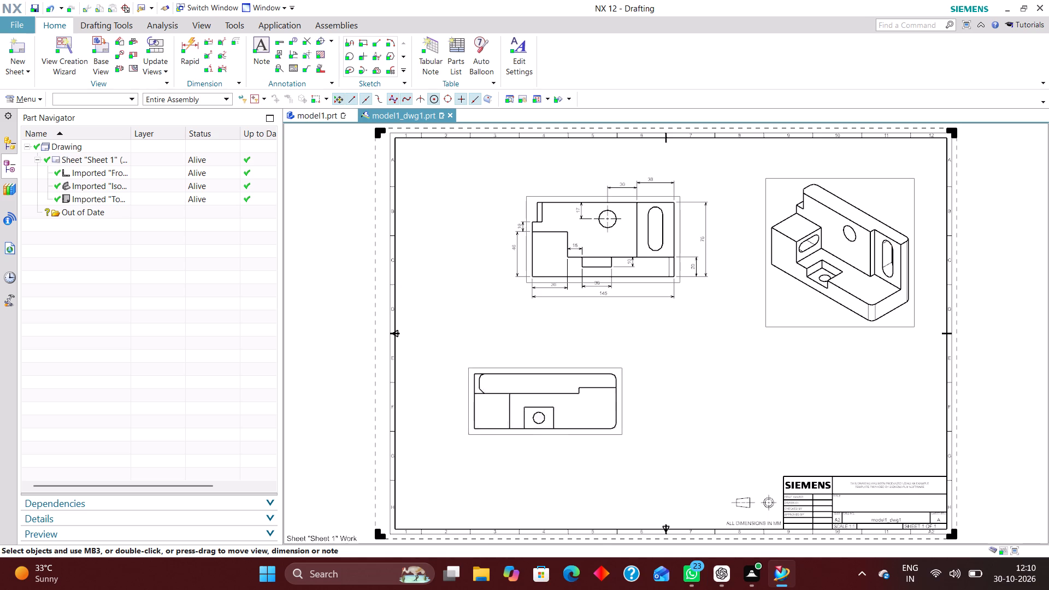
{"action": "left_click_drag", "start_coordinate": [626, 362], "coordinate": [604, 347]}
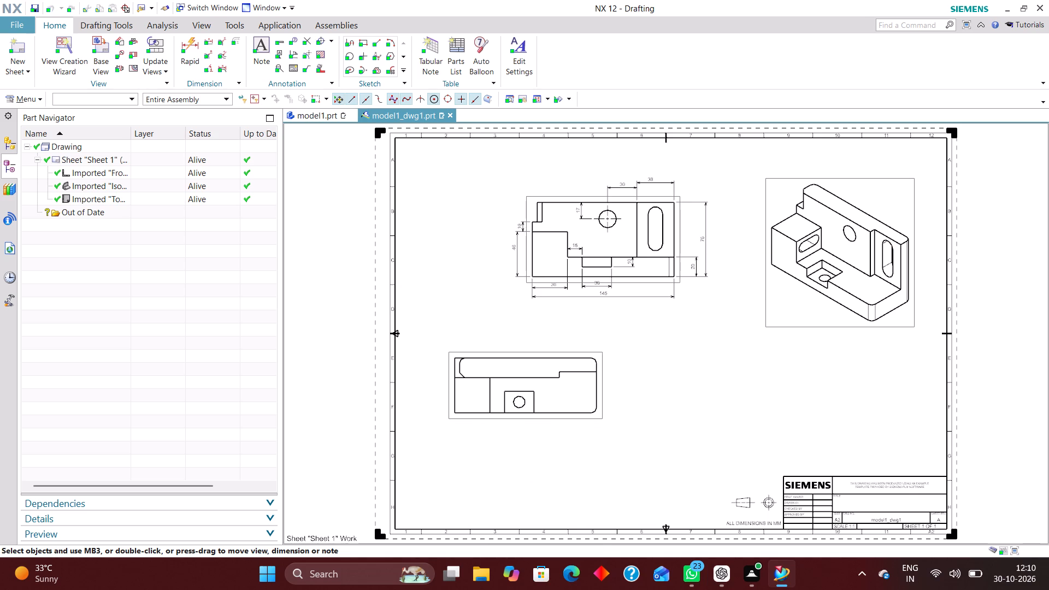
{"action": "left_click_drag", "start_coordinate": [604, 347], "coordinate": [603, 344]}
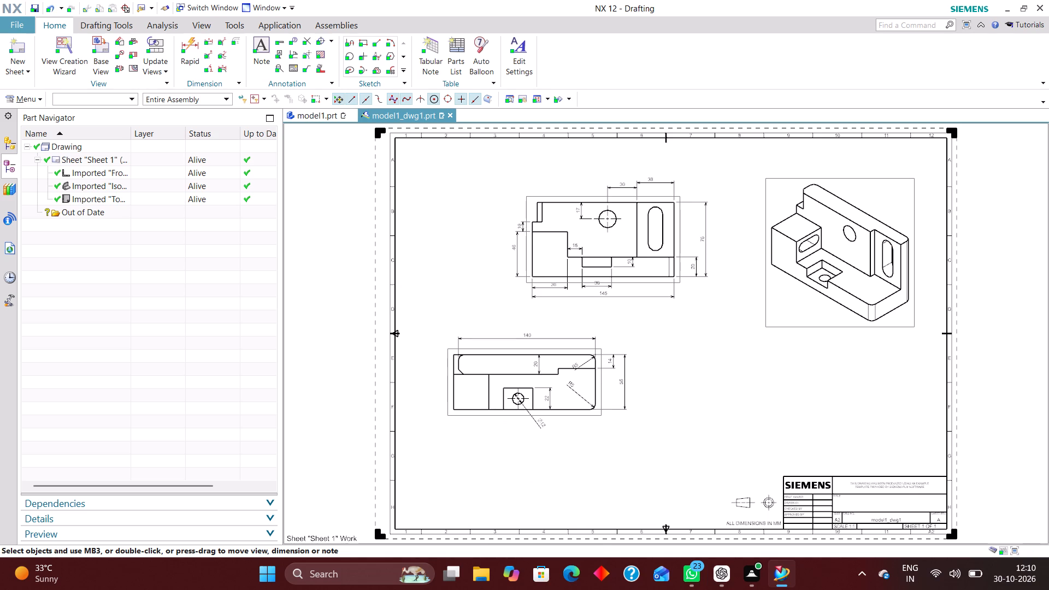
Add a base view using the Right model view, placed below the isometric view and above the title block, without any projected views.
{"action": "right_click_drag", "start_coordinate": [727, 311], "coordinate": [634, 454]}
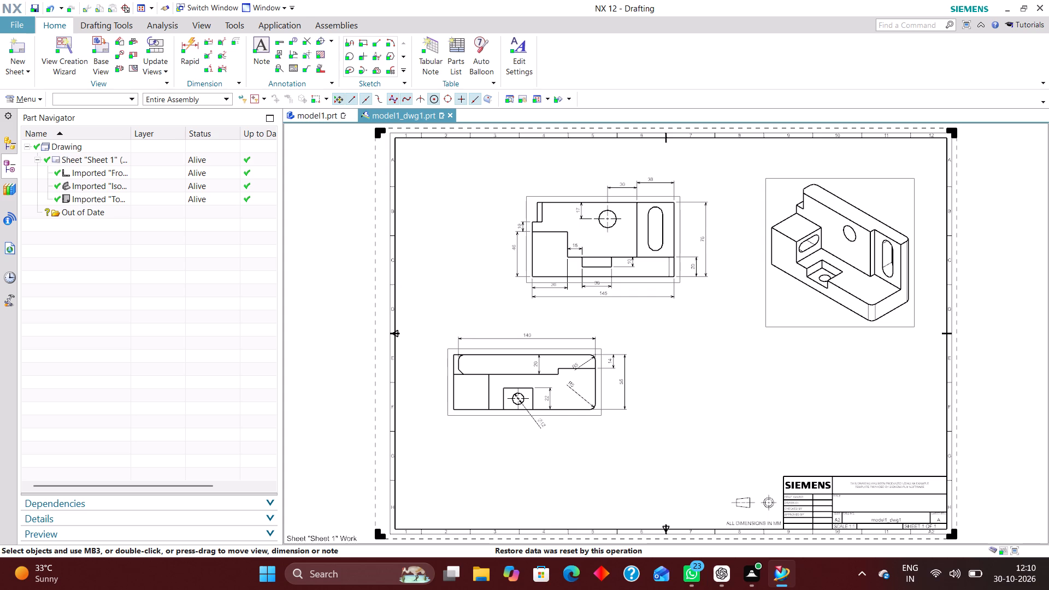
{"action": "scroll", "coordinate": [653, 379], "scroll_direction": "up", "scroll_amount": 4}
{"action": "scroll", "coordinate": [622, 310], "scroll_direction": "down", "scroll_amount": 4}
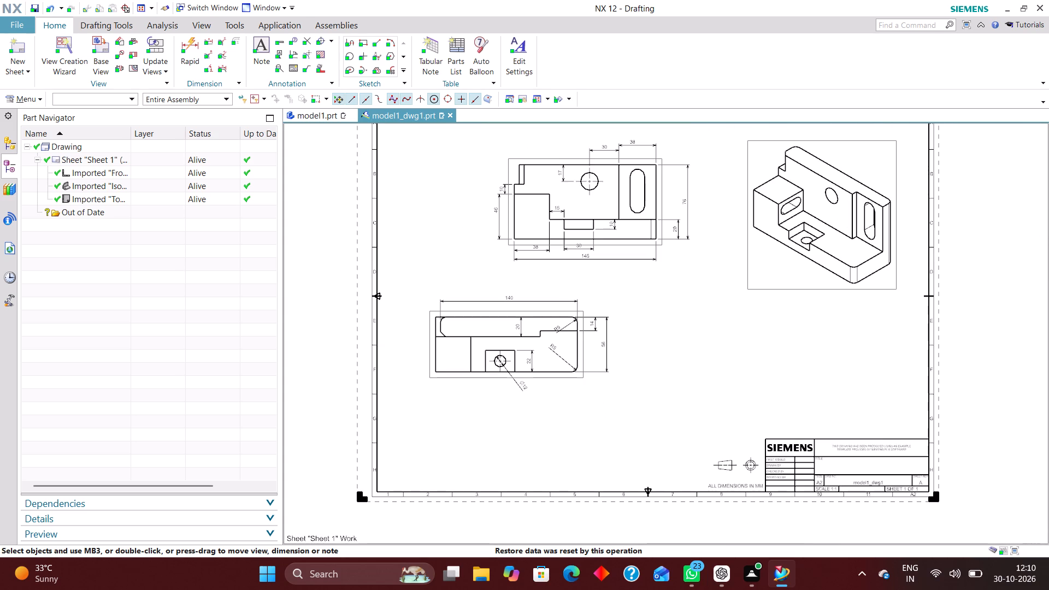
{"action": "left_click", "coordinate": [94, 44]}
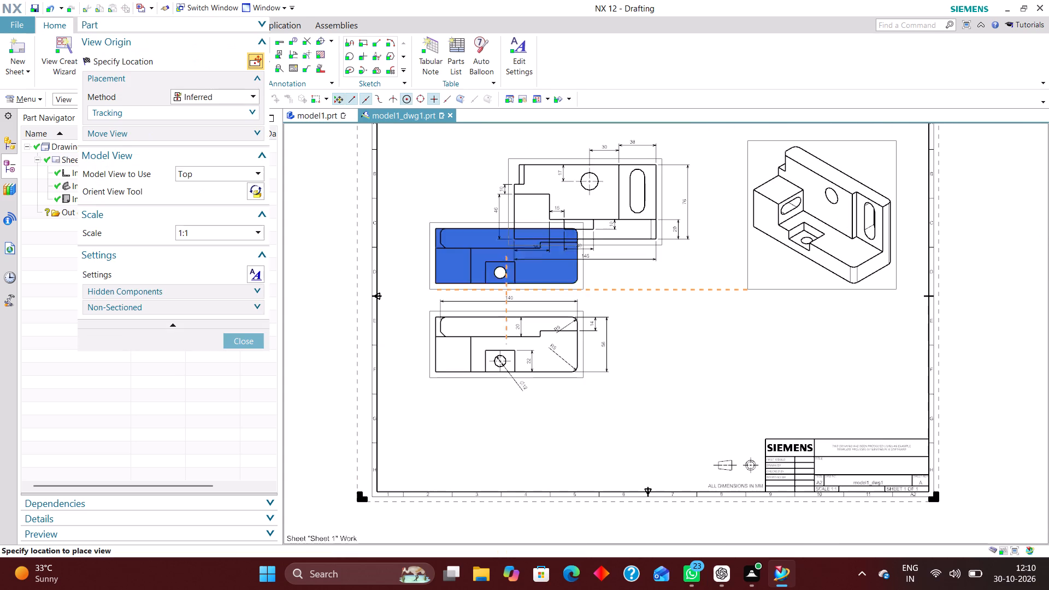
{"action": "left_click", "coordinate": [226, 173]}
{"action": "left_click", "coordinate": [213, 212]}
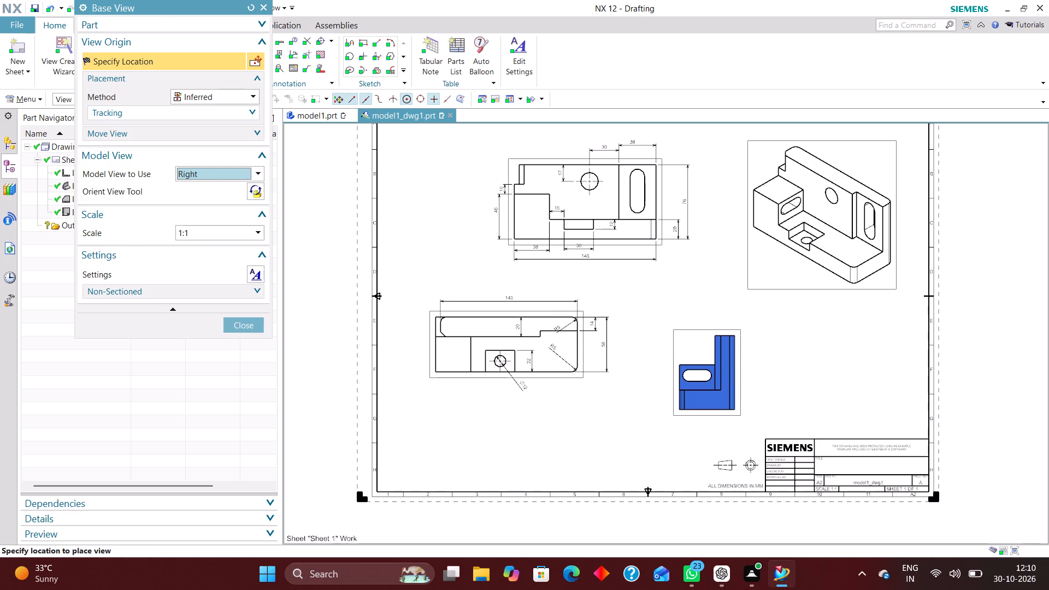
{"action": "left_click", "coordinate": [705, 372]}
{"action": "left_click", "coordinate": [240, 241]}
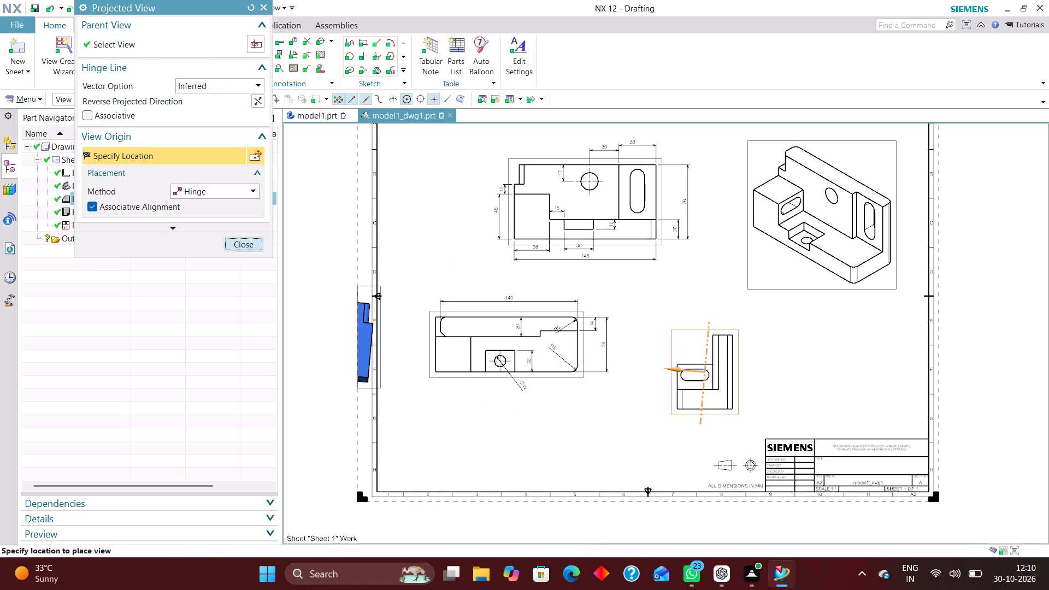
Add a rapid dimension for the overall width along the right view's bottom edge, placed below the view.
{"action": "scroll", "coordinate": [773, 390], "scroll_direction": "down", "scroll_amount": 2}
{"action": "scroll", "coordinate": [764, 395], "scroll_direction": "up", "scroll_amount": 5}
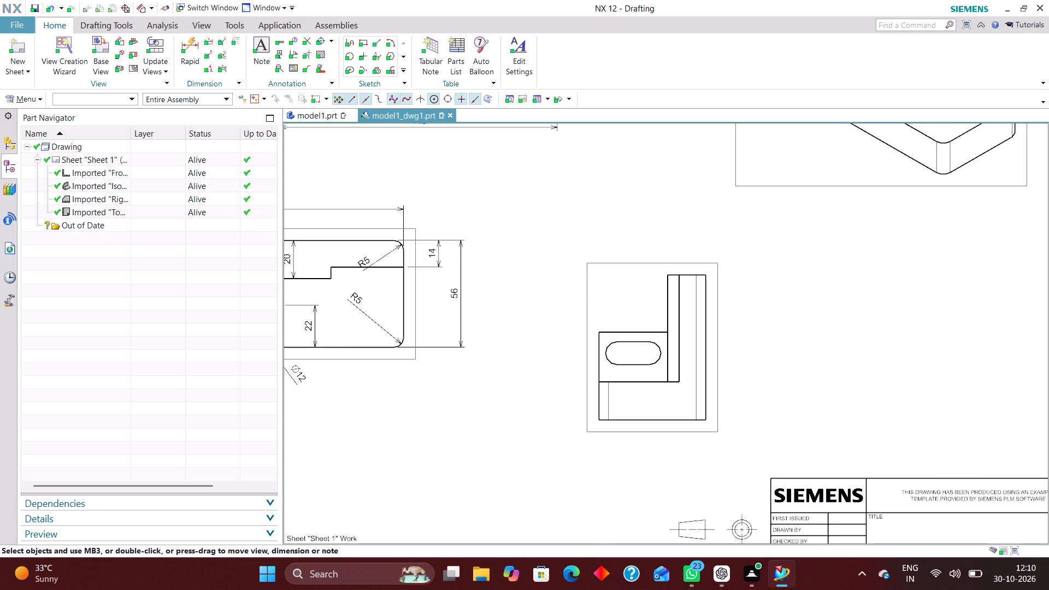
{"action": "scroll", "coordinate": [641, 315], "scroll_direction": "down", "scroll_amount": 4}
{"action": "scroll", "coordinate": [657, 334], "scroll_direction": "up", "scroll_amount": 2}
{"action": "scroll", "coordinate": [684, 361], "scroll_direction": "down", "scroll_amount": 3}
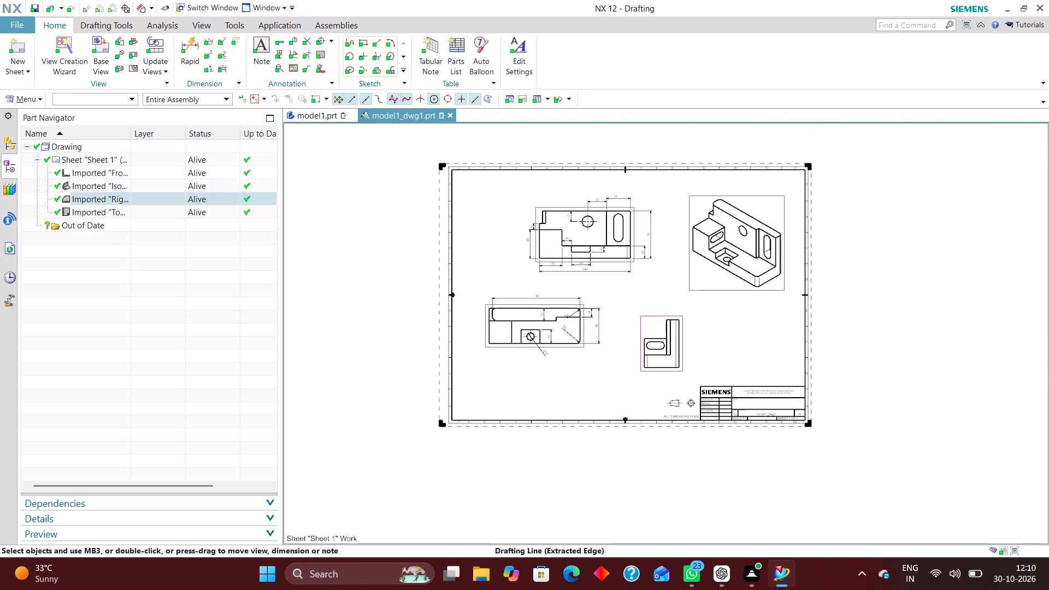
{"action": "scroll", "coordinate": [665, 385], "scroll_direction": "up", "scroll_amount": 1}
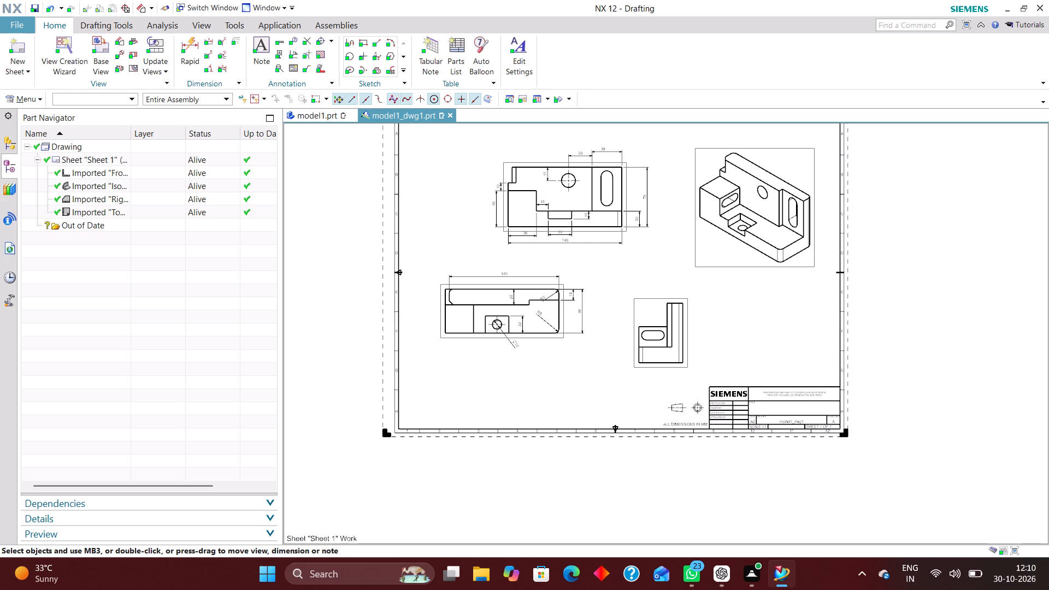
{"action": "left_click", "coordinate": [191, 46]}
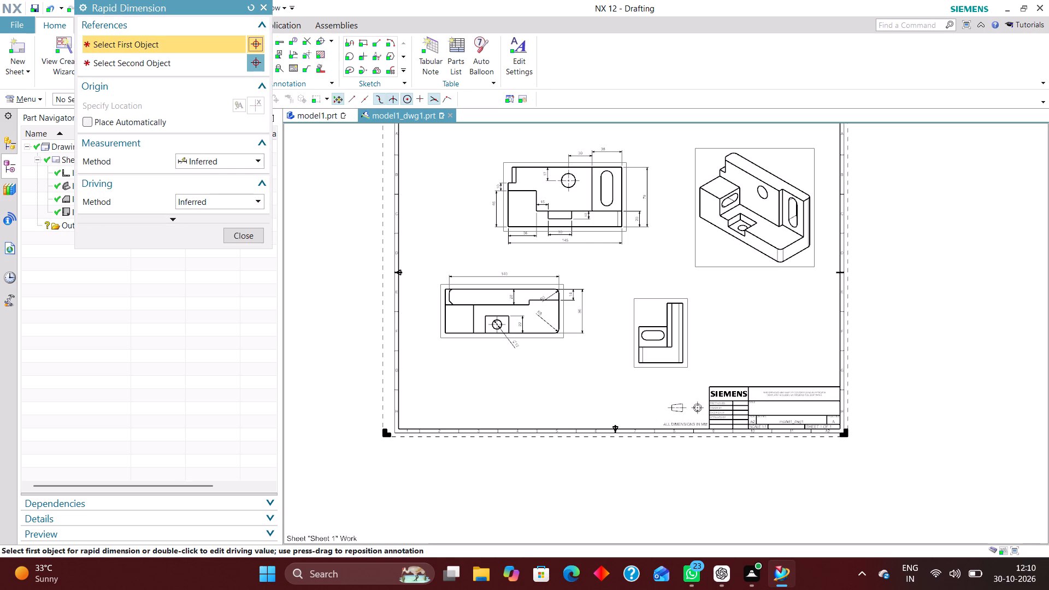
{"action": "scroll", "coordinate": [562, 286], "scroll_direction": "down", "scroll_amount": 1}
{"action": "scroll", "coordinate": [647, 361], "scroll_direction": "up", "scroll_amount": 5}
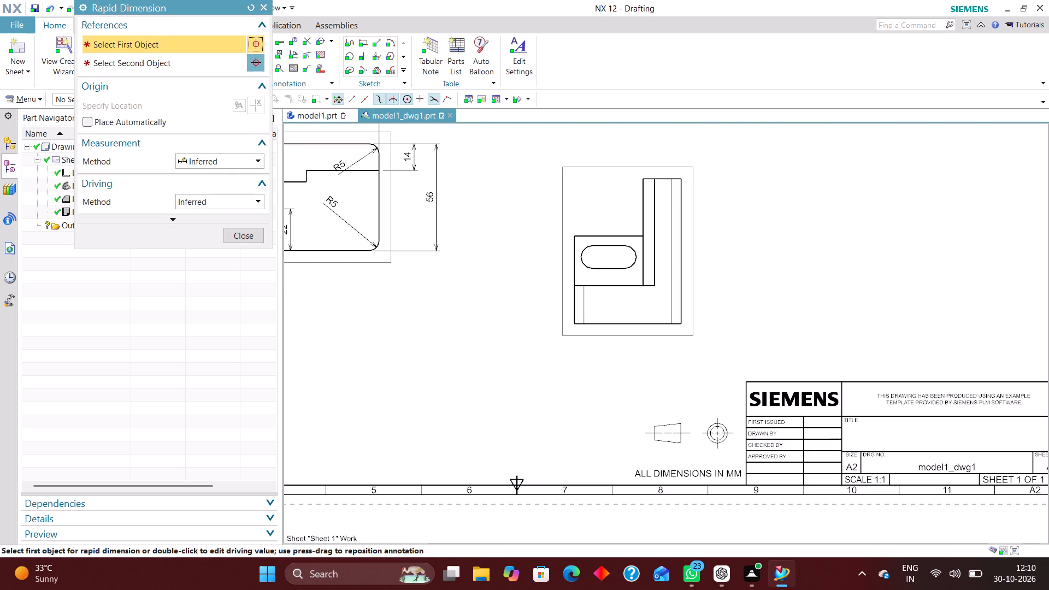
{"action": "left_click", "coordinate": [574, 322]}
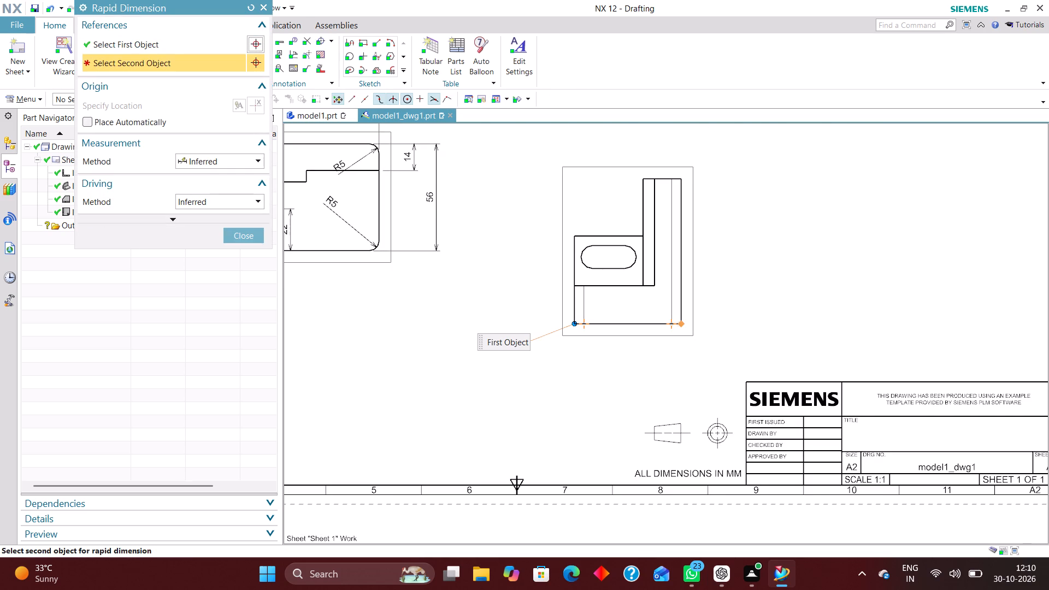
{"action": "left_click", "coordinate": [685, 323]}
{"action": "left_click", "coordinate": [635, 368]}
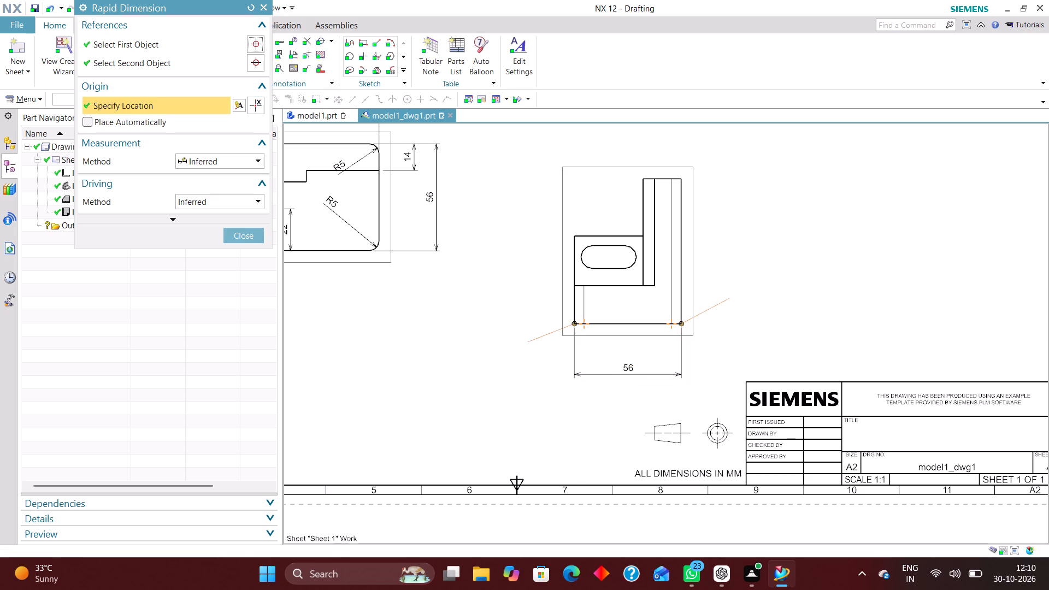
Dimension the right view's overall height between its two right-hand corners, placed to the right of the view.
{"action": "scroll", "coordinate": [632, 428], "scroll_direction": "down", "scroll_amount": 2}
{"action": "scroll", "coordinate": [665, 297], "scroll_direction": "up", "scroll_amount": 4}
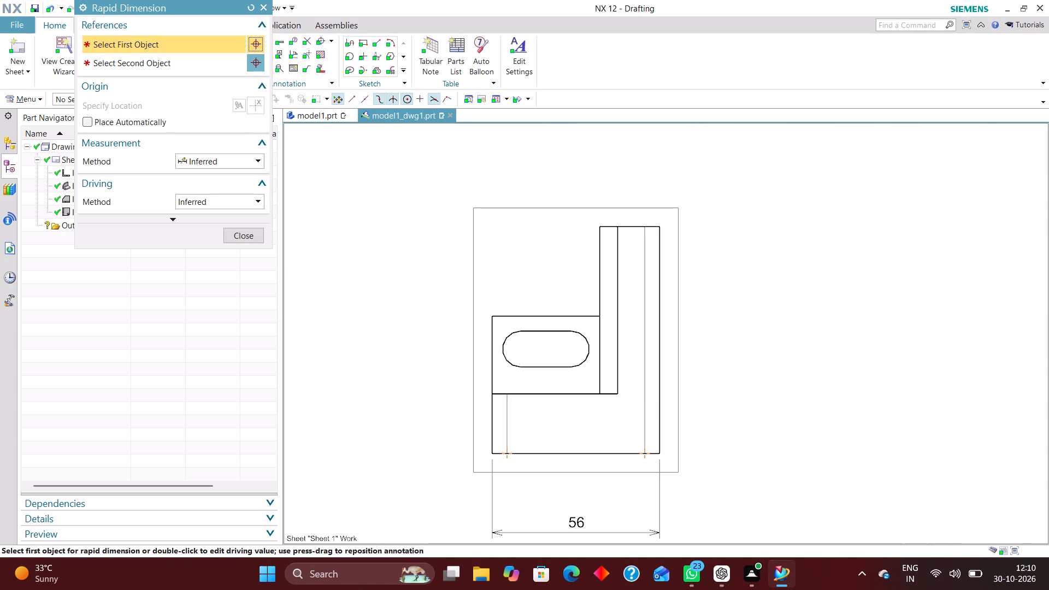
{"action": "left_click", "coordinate": [658, 223]}
{"action": "left_click", "coordinate": [660, 455]}
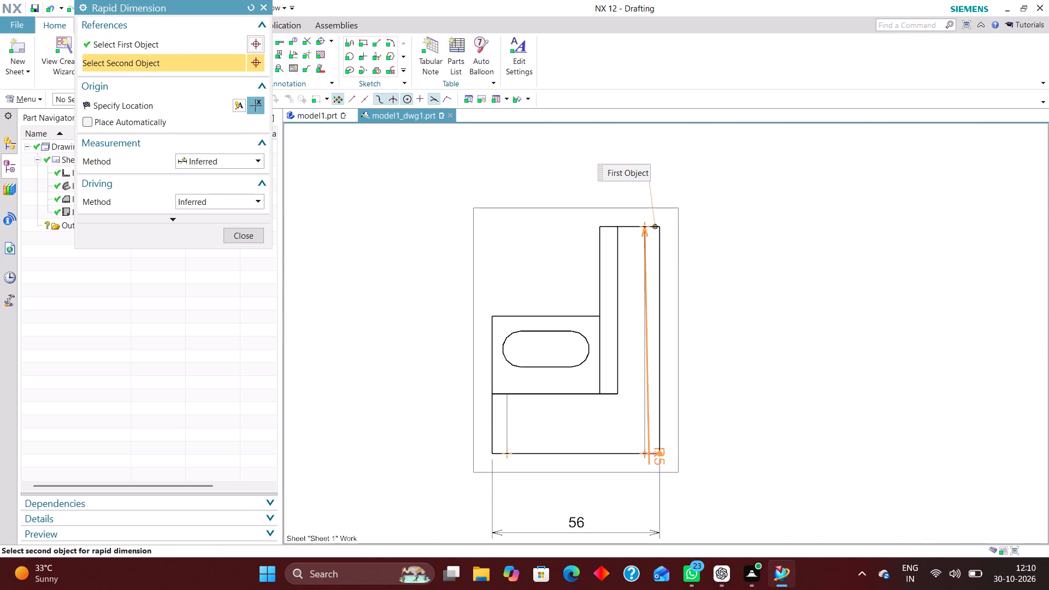
{"action": "left_click", "coordinate": [735, 349]}
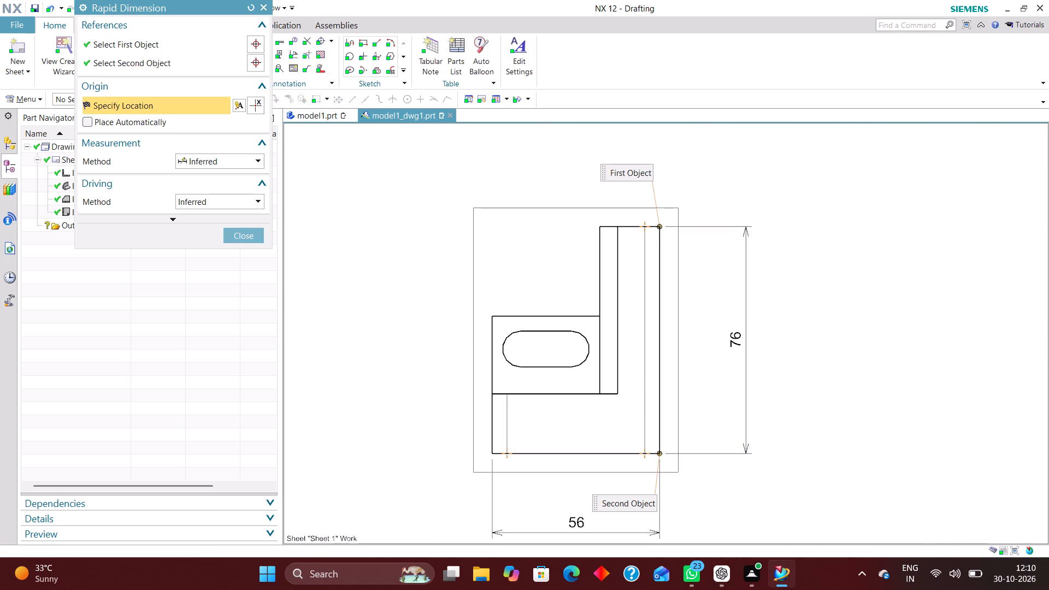
Dimension the width of the right view's slotted block from its upper-left corner to the upright wall, placed above the view.
{"action": "left_click", "coordinate": [492, 314]}
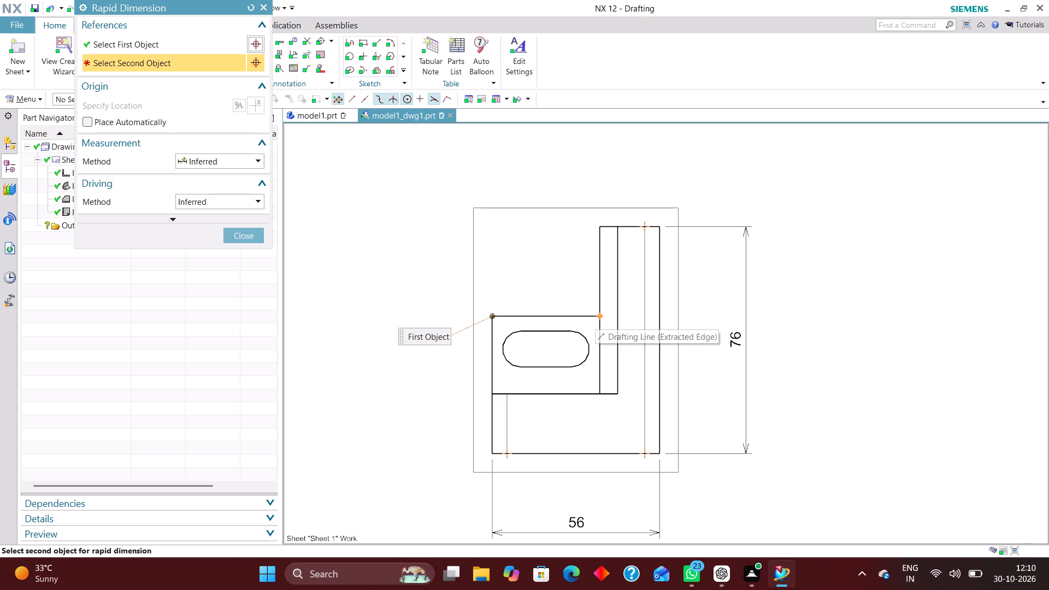
{"action": "left_click", "coordinate": [599, 315]}
{"action": "left_click", "coordinate": [549, 155]}
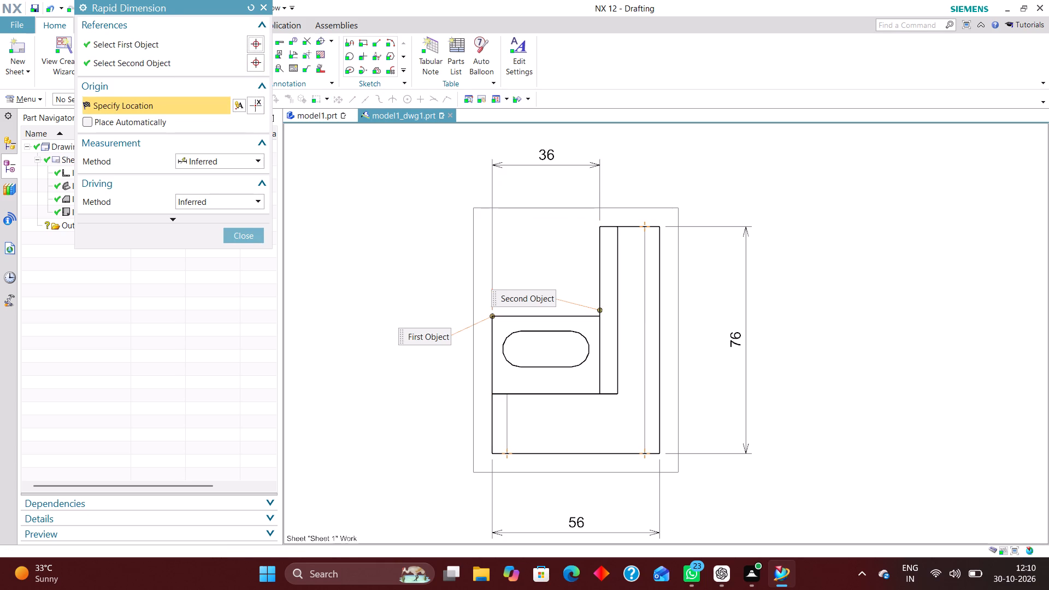
Add centre marks to both rounded ends of the horizontal slot in the right view.
{"action": "scroll", "coordinate": [558, 314], "scroll_direction": "down", "scroll_amount": 3}
{"action": "scroll", "coordinate": [523, 371], "scroll_direction": "up", "scroll_amount": 4}
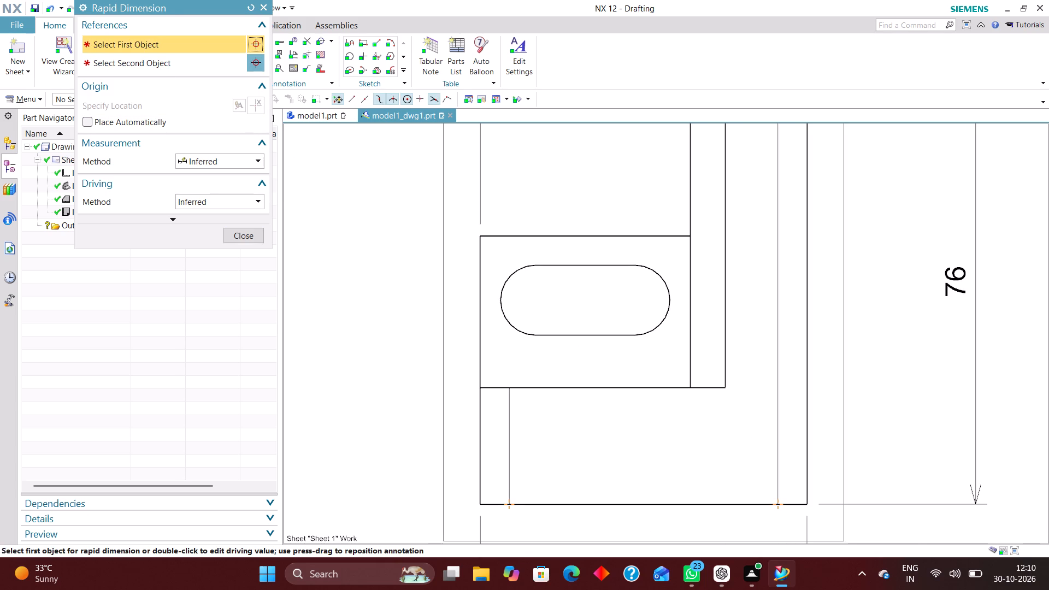
{"action": "scroll", "coordinate": [544, 357], "scroll_direction": "down", "scroll_amount": 2}
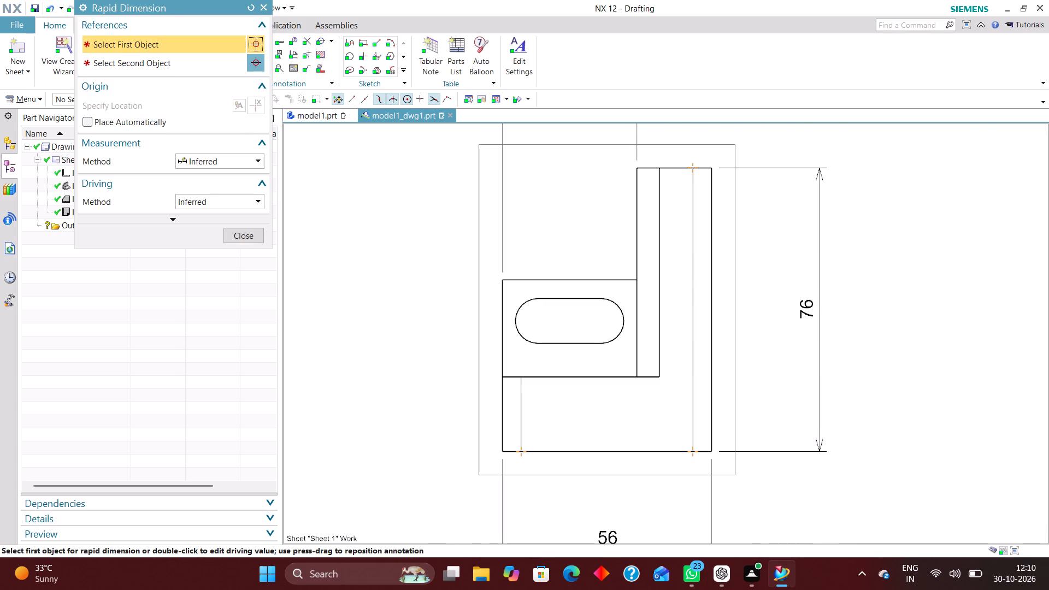
{"action": "left_click", "coordinate": [238, 234]}
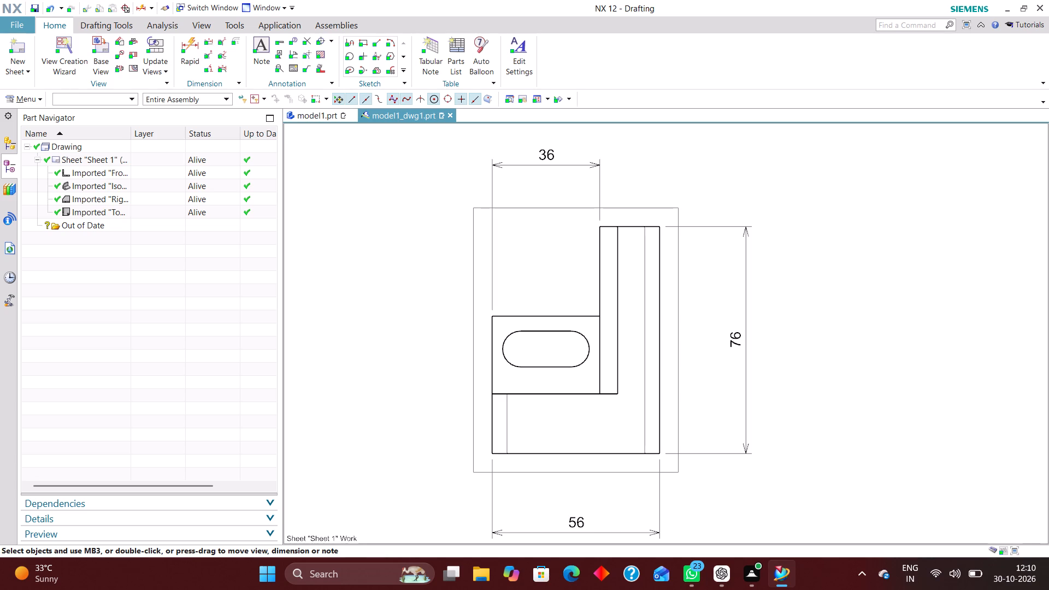
{"action": "left_click", "coordinate": [319, 38]}
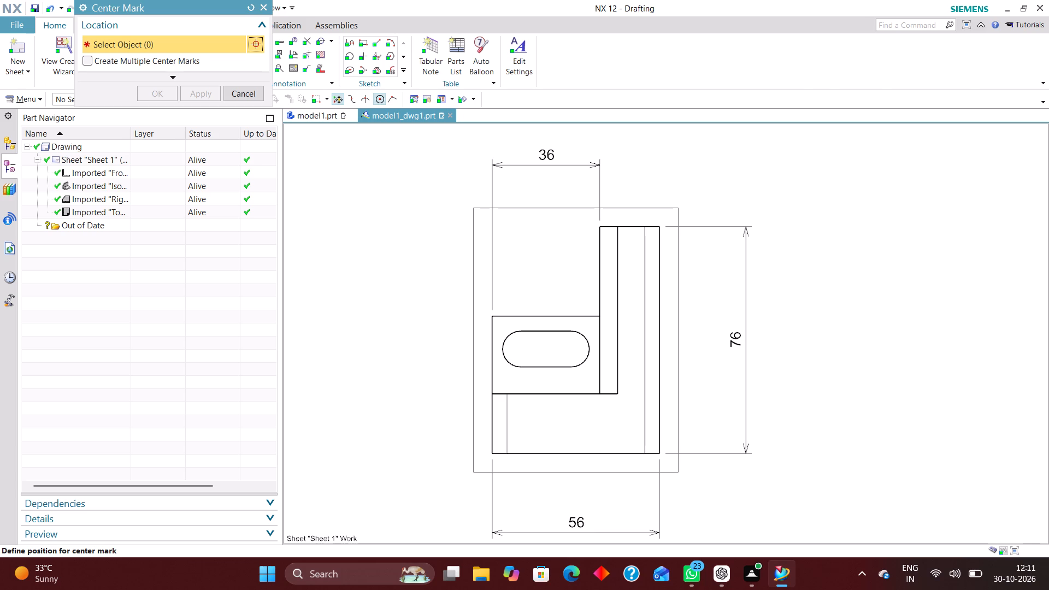
{"action": "scroll", "coordinate": [505, 361], "scroll_direction": "up", "scroll_amount": 4}
{"action": "left_click", "coordinate": [508, 357]}
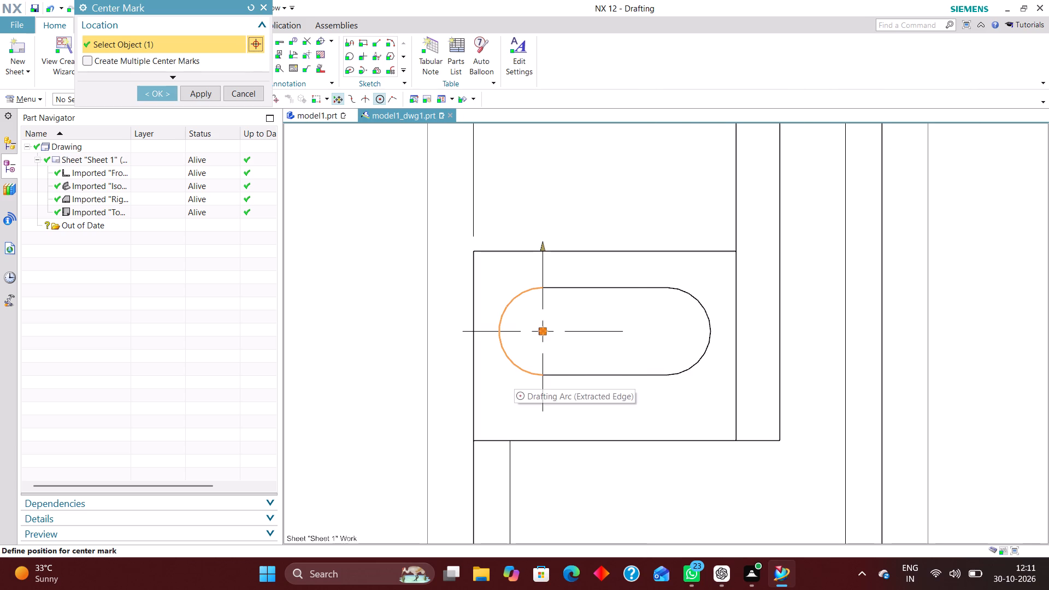
{"action": "left_click", "coordinate": [155, 95]}
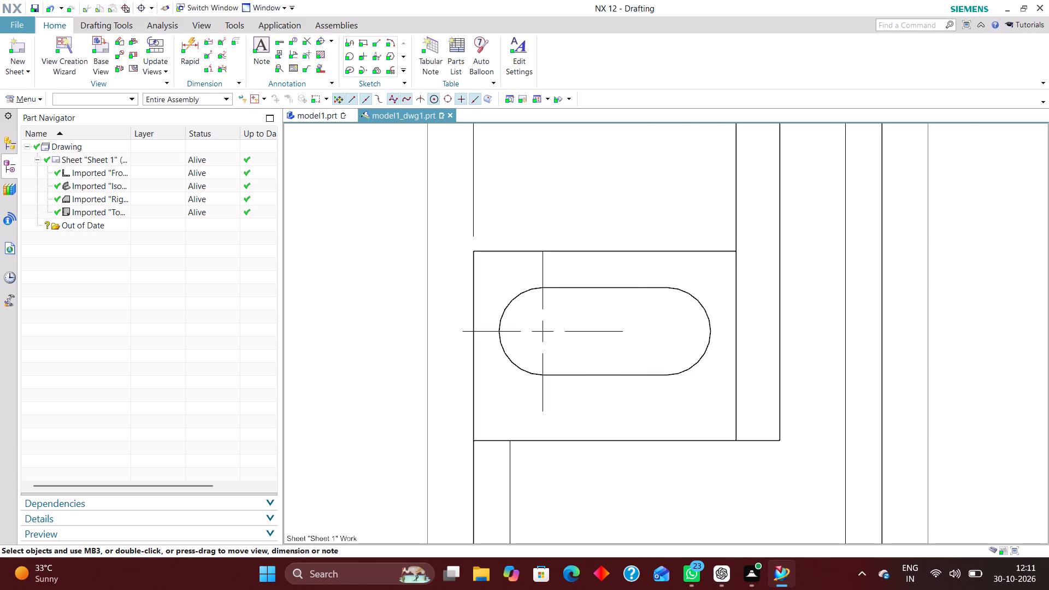
{"action": "left_click", "coordinate": [322, 41]}
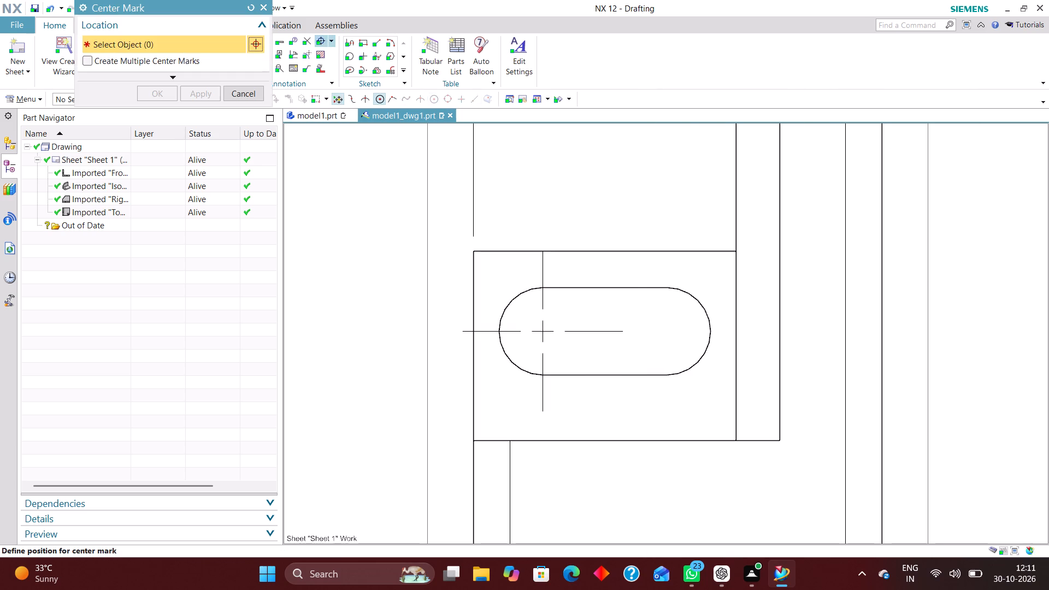
{"action": "left_click", "coordinate": [710, 331]}
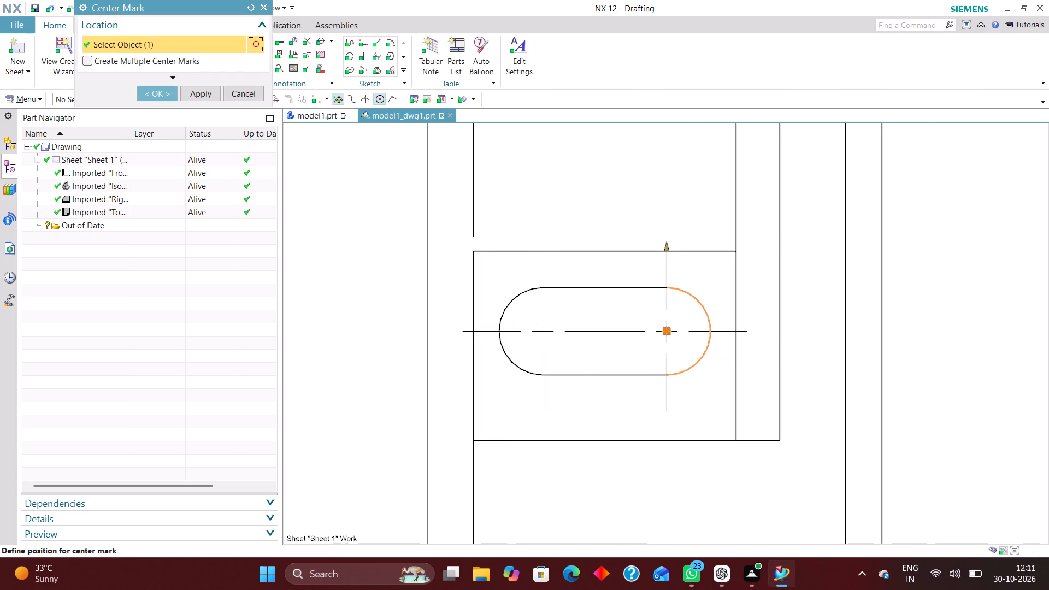
{"action": "left_click", "coordinate": [153, 90]}
{"action": "scroll", "coordinate": [506, 265], "scroll_direction": "down", "scroll_amount": 3}
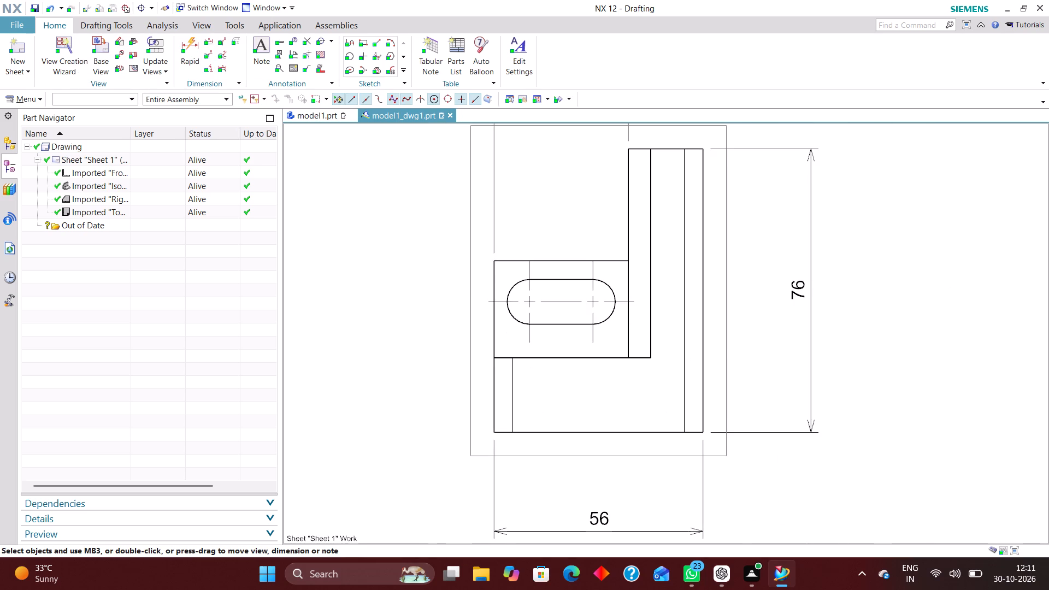
Add a rapid dimension between the right view slot's two centre marks, placed above the slotted block.
{"action": "left_click", "coordinate": [188, 41]}
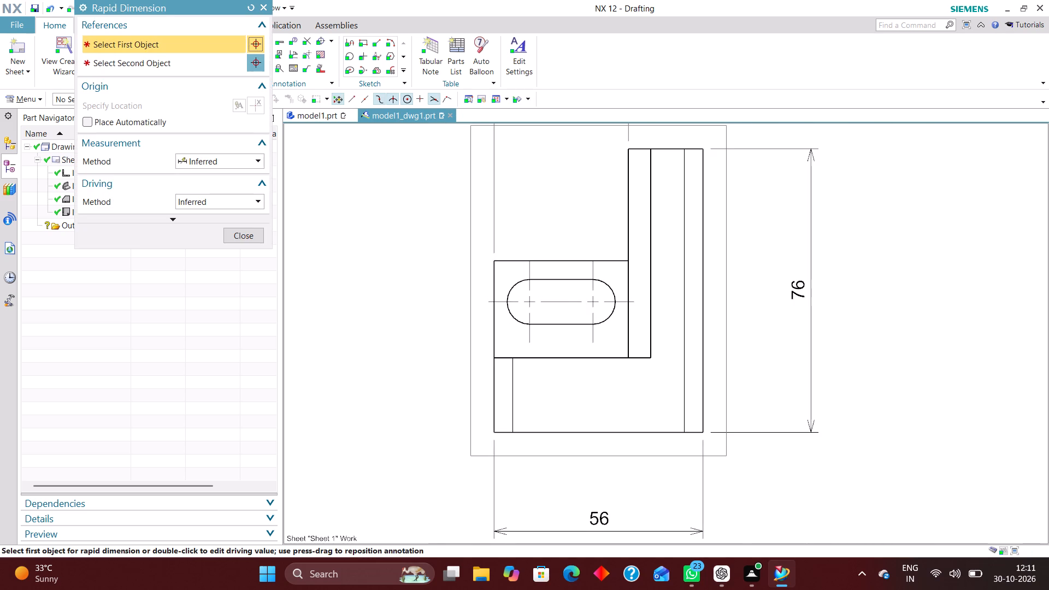
{"action": "left_click", "coordinate": [528, 270]}
{"action": "left_click", "coordinate": [590, 270]}
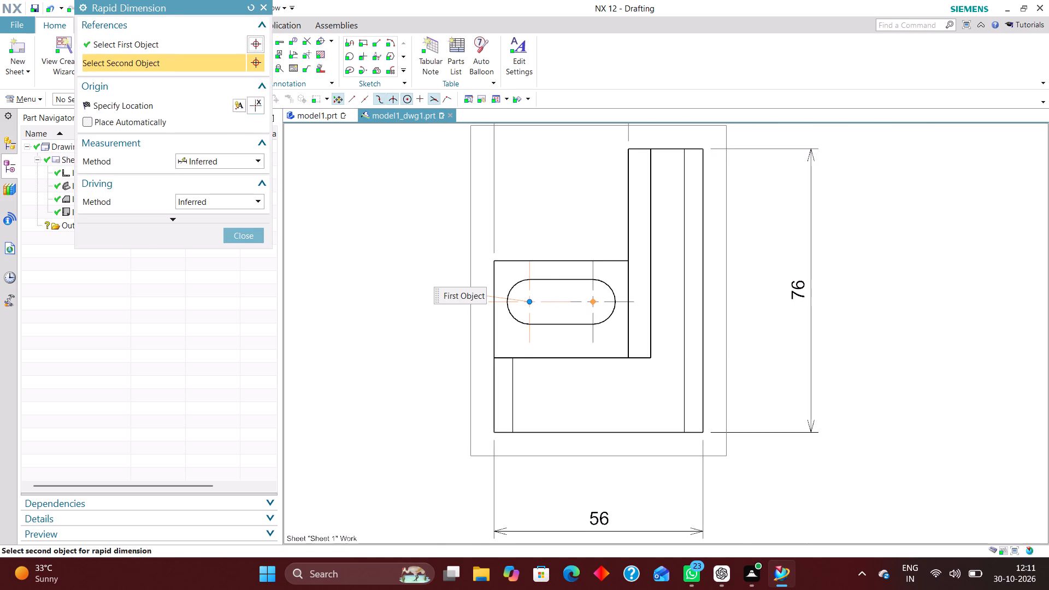
{"action": "left_click", "coordinate": [556, 192]}
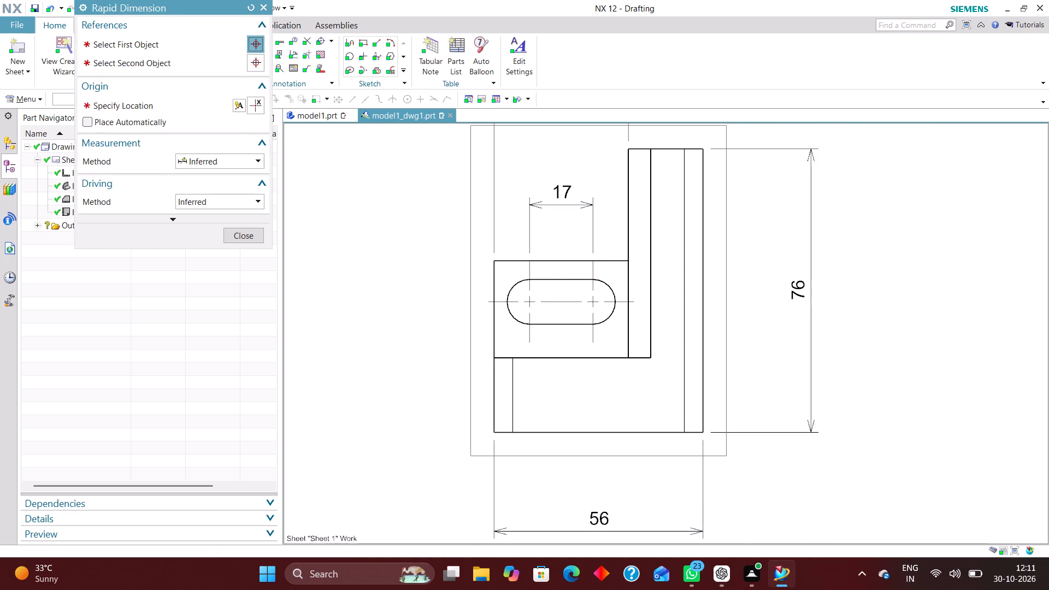
Dimension the right view slot's height between its upper and lower edges, placed inside the slot.
{"action": "scroll", "coordinate": [541, 291], "scroll_direction": "up", "scroll_amount": 3}
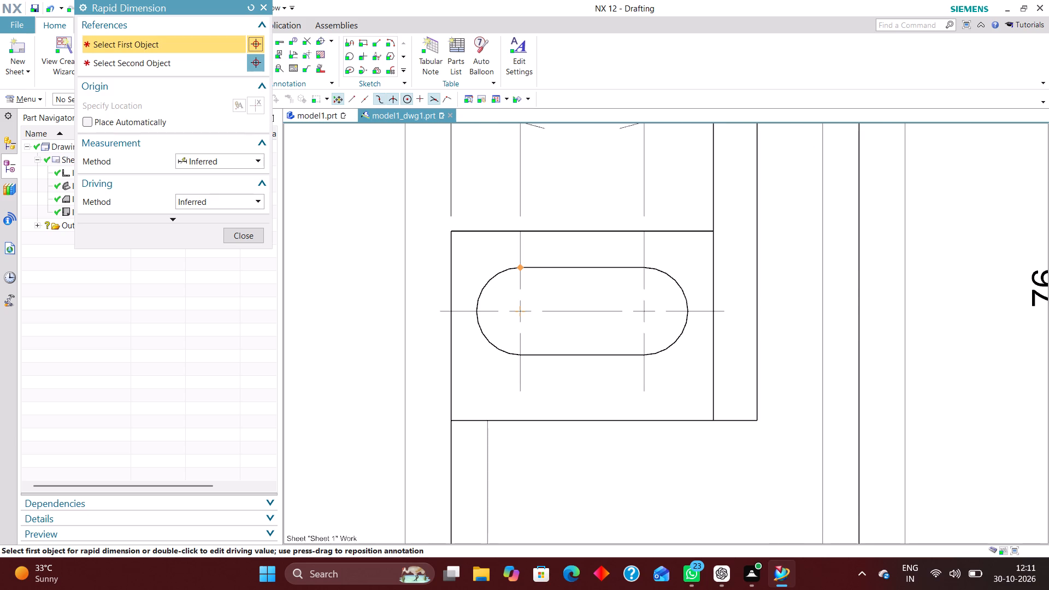
{"action": "left_click", "coordinate": [517, 263]}
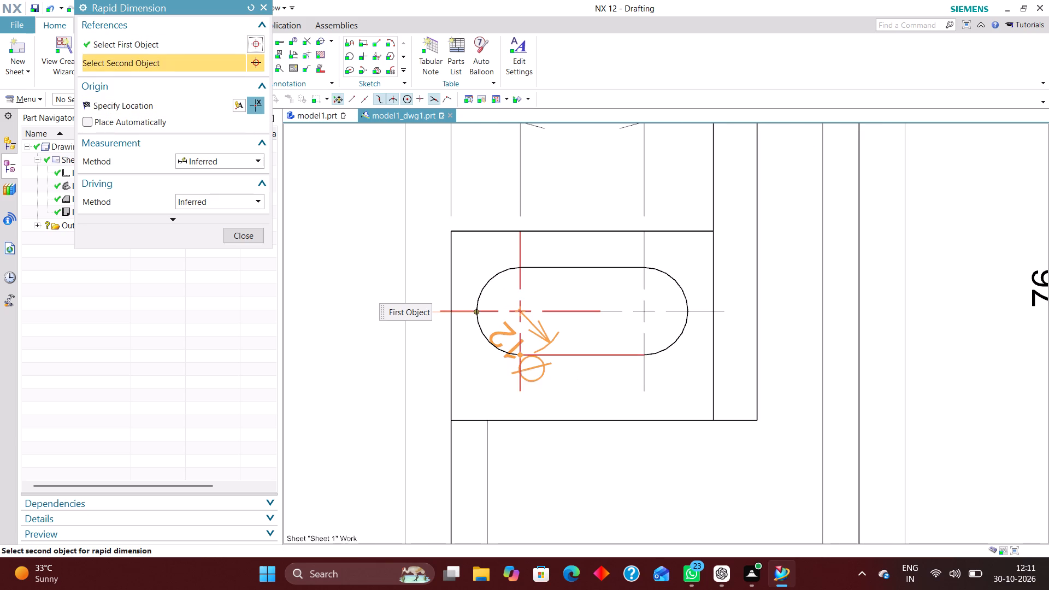
{"action": "left_click", "coordinate": [522, 356]}
{"action": "left_click", "coordinate": [576, 318]}
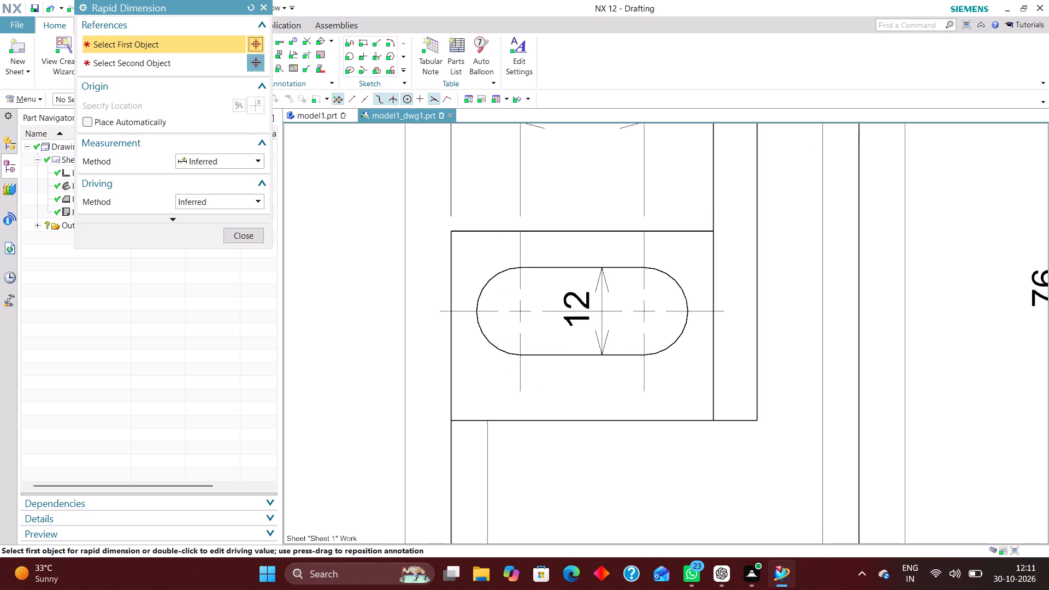
Dimension the horizontal distance from the slotted block's lower-left corner to the slot's left centre mark, placed just below the slot.
{"action": "scroll", "coordinate": [540, 251], "scroll_direction": "down", "scroll_amount": 4}
{"action": "scroll", "coordinate": [517, 261], "scroll_direction": "up", "scroll_amount": 5}
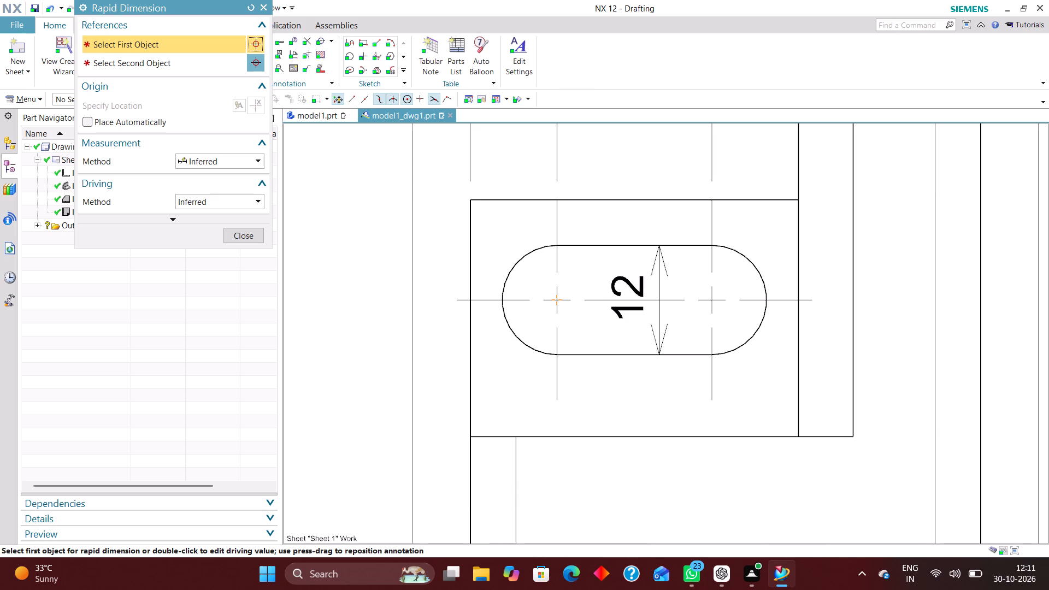
{"action": "left_click", "coordinate": [467, 435]}
{"action": "left_click", "coordinate": [553, 332]}
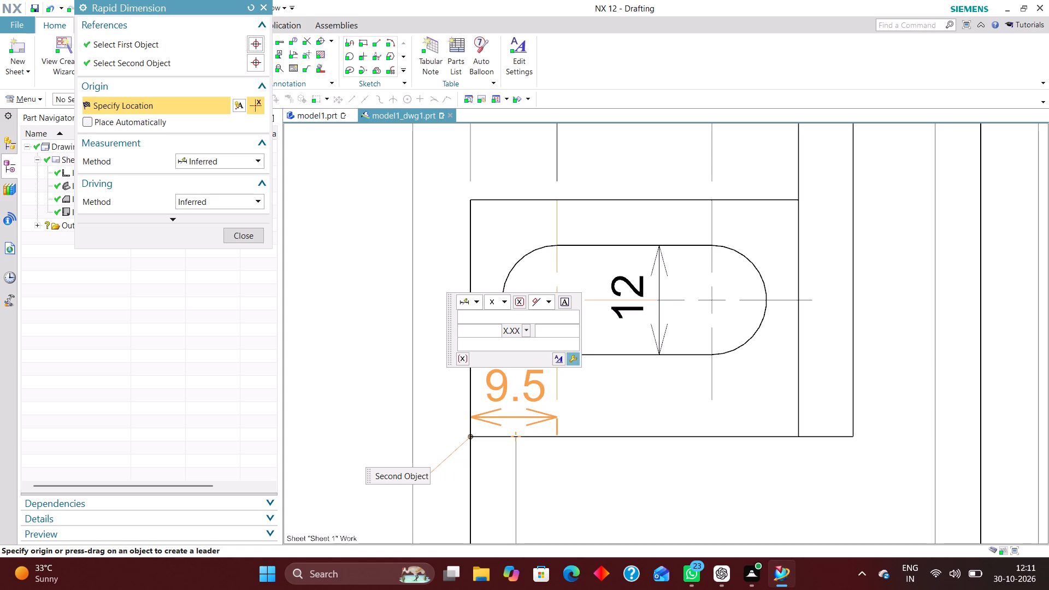
{"action": "left_click", "coordinate": [520, 385]}
Dimension the vertical distance from the slotted block's lower-left corner to the slot's centre line, placed left of the right view.
{"action": "scroll", "coordinate": [425, 280], "scroll_direction": "down", "scroll_amount": 3}
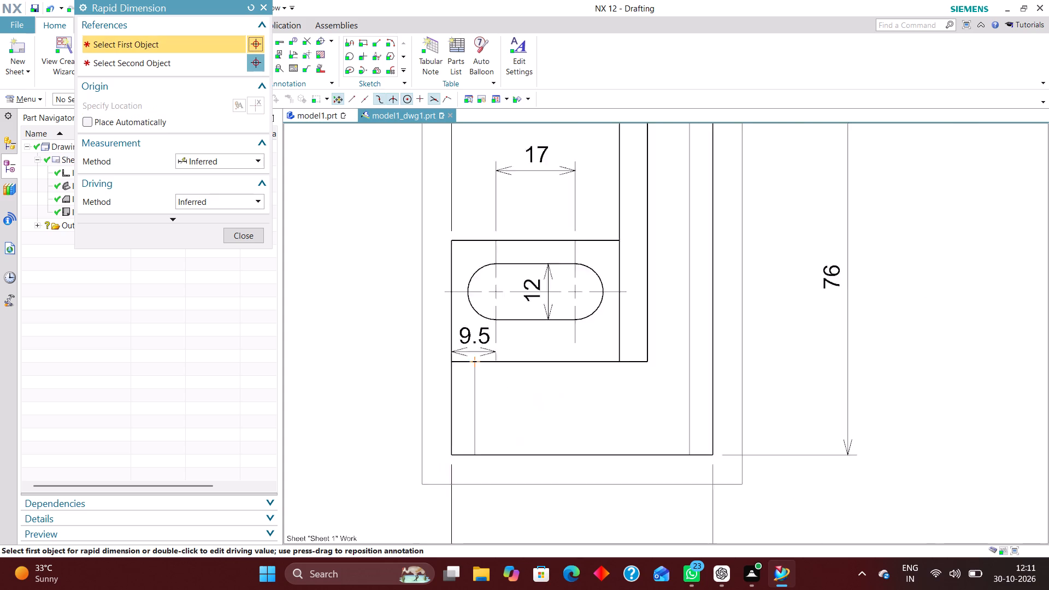
{"action": "scroll", "coordinate": [435, 285], "scroll_direction": "down", "scroll_amount": 3}
{"action": "scroll", "coordinate": [525, 325], "scroll_direction": "up", "scroll_amount": 2}
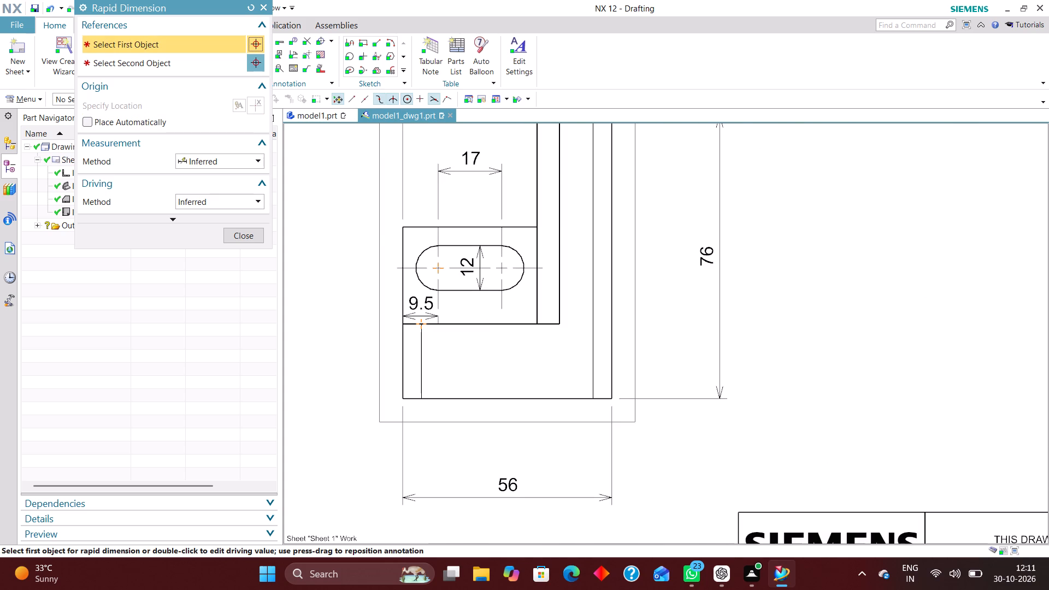
{"action": "scroll", "coordinate": [518, 315], "scroll_direction": "down", "scroll_amount": 2}
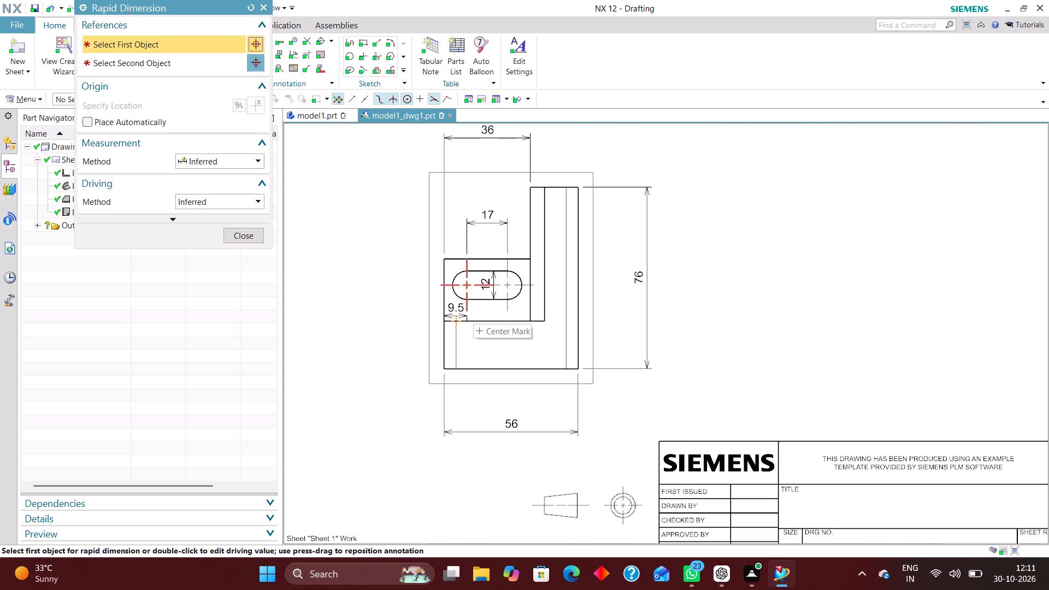
{"action": "scroll", "coordinate": [461, 299], "scroll_direction": "up", "scroll_amount": 4}
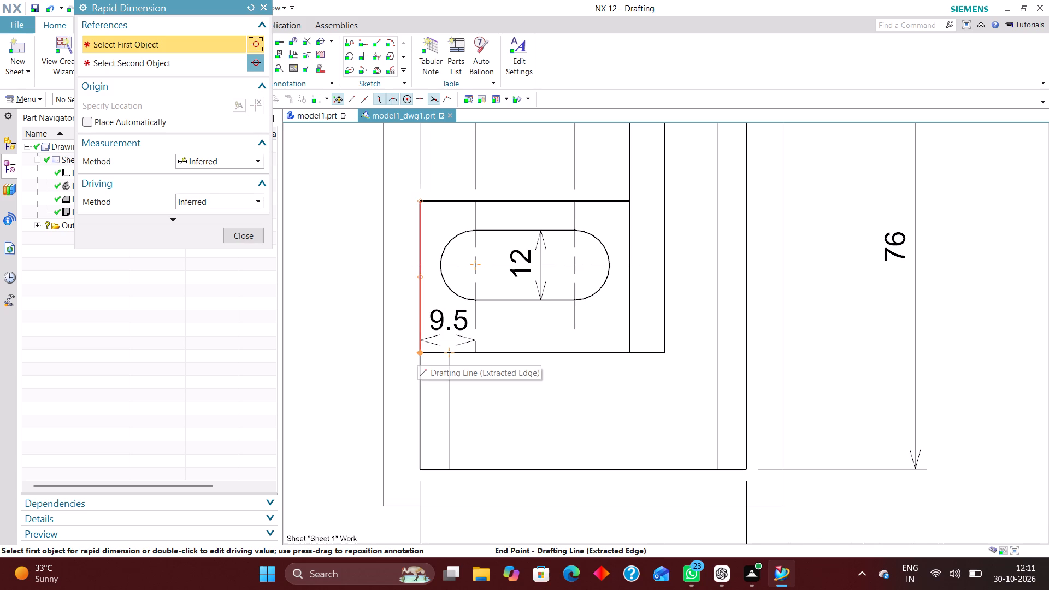
{"action": "left_click", "coordinate": [417, 352]}
{"action": "left_click", "coordinate": [411, 264]}
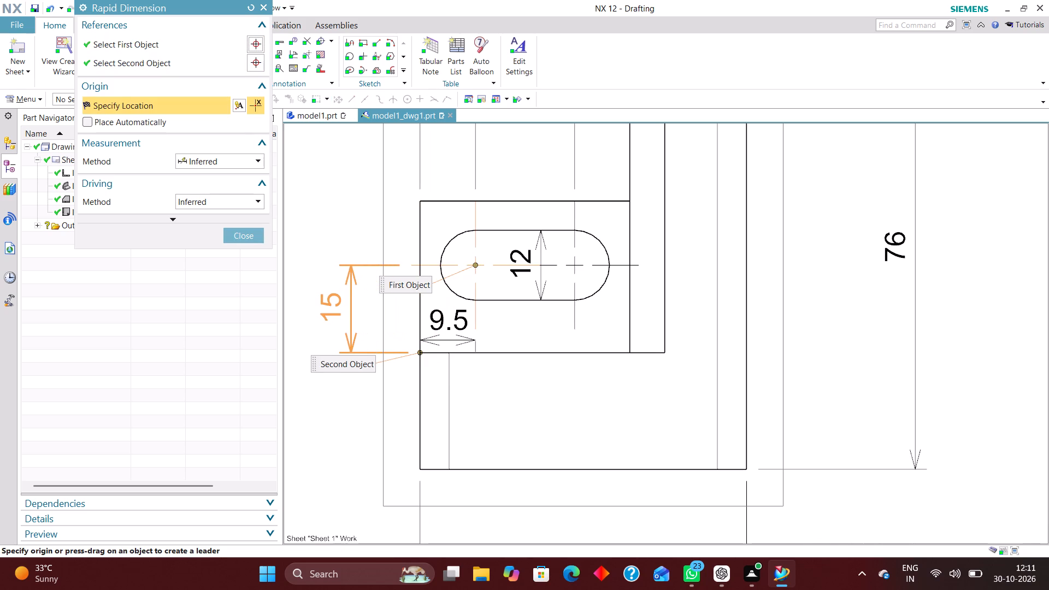
{"action": "left_click", "coordinate": [337, 314]}
Move the slot's horizontal offset dimension down below the slotted block's bottom edge in the right view.
{"action": "scroll", "coordinate": [392, 253], "scroll_direction": "down", "scroll_amount": 3}
{"action": "scroll", "coordinate": [412, 292], "scroll_direction": "up", "scroll_amount": 4}
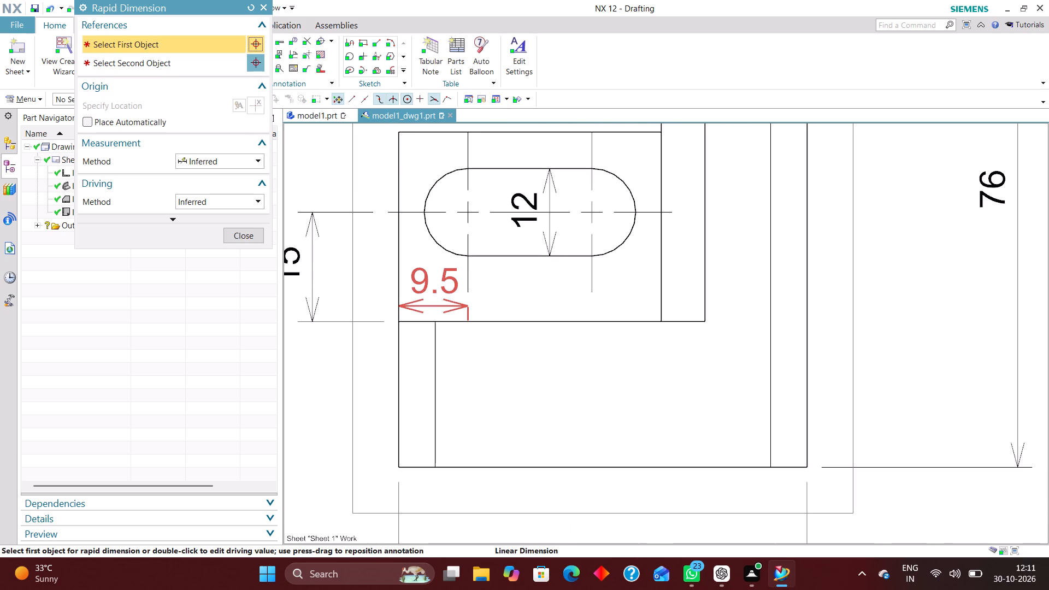
{"action": "left_click_drag", "start_coordinate": [423, 291], "coordinate": [423, 353]}
Add centre marks to the upper and lower rounded ends of the vertical slot in the front view.
{"action": "scroll", "coordinate": [564, 341], "scroll_direction": "down", "scroll_amount": 2}
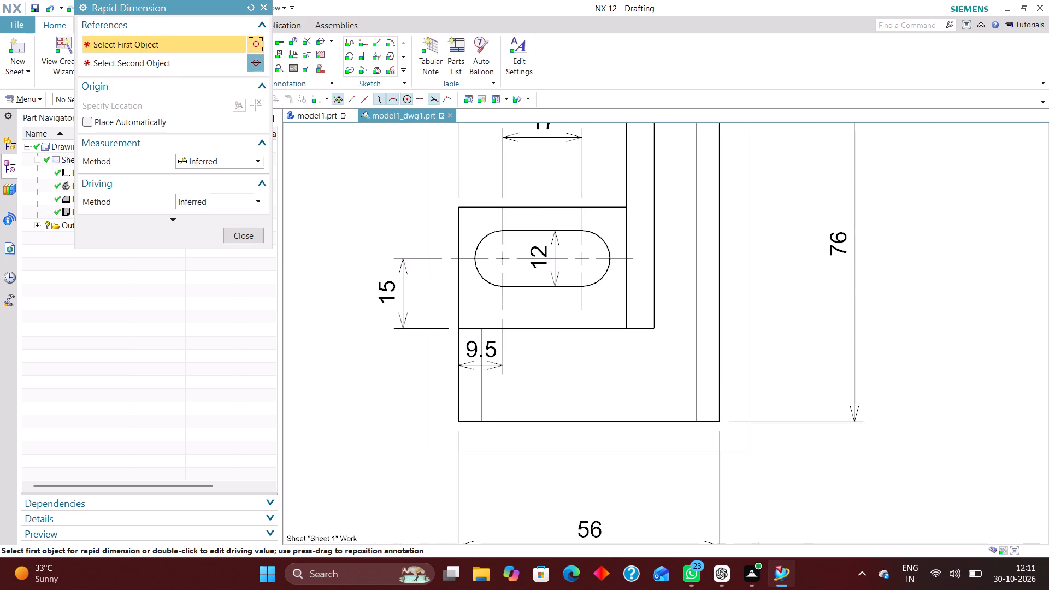
{"action": "scroll", "coordinate": [537, 371], "scroll_direction": "down", "scroll_amount": 6}
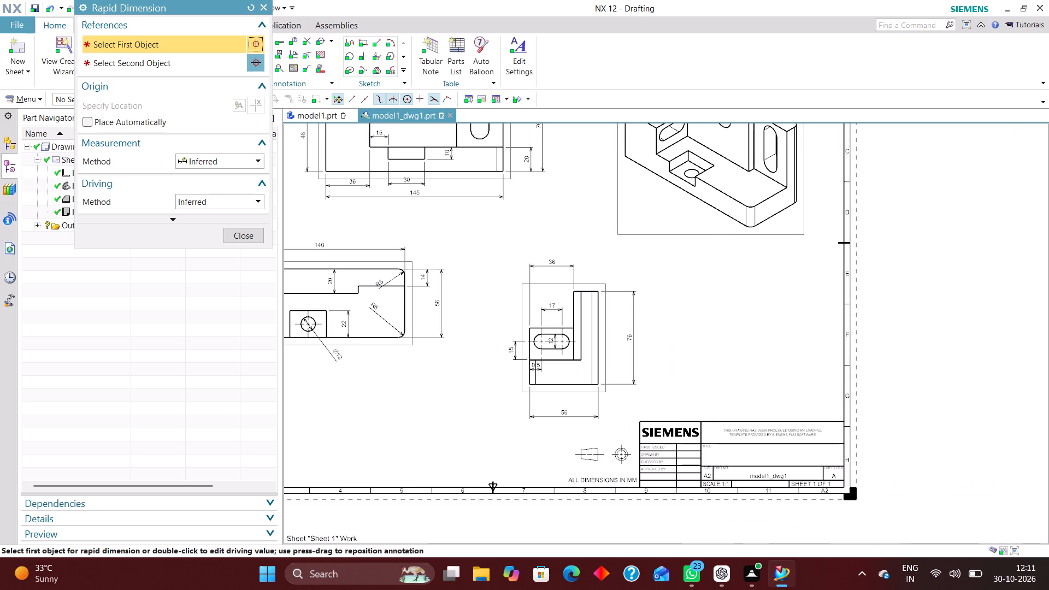
{"action": "scroll", "coordinate": [551, 375], "scroll_direction": "down", "scroll_amount": 2}
{"action": "scroll", "coordinate": [502, 180], "scroll_direction": "up", "scroll_amount": 9}
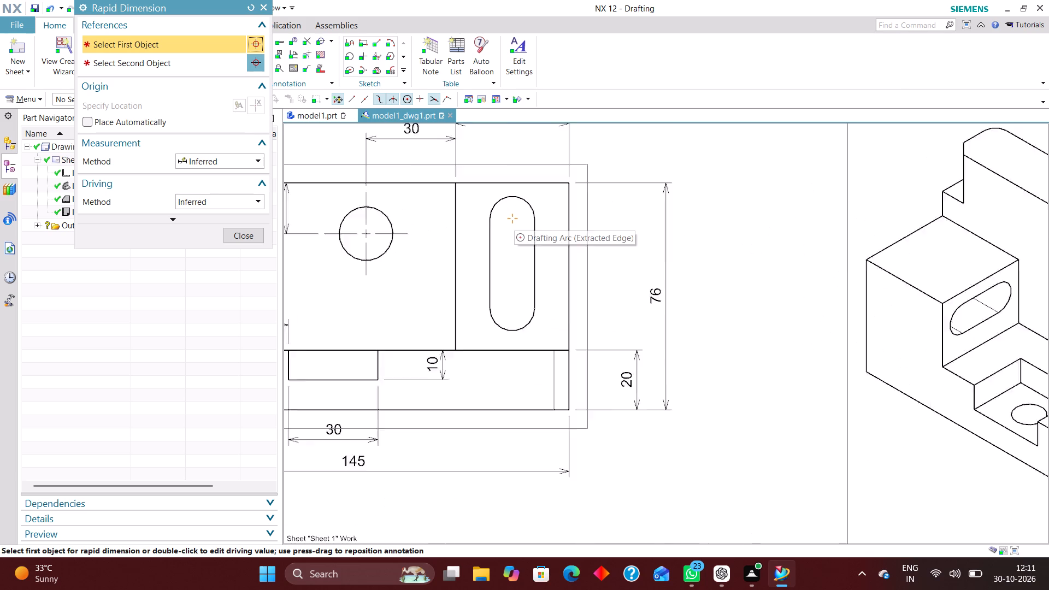
{"action": "scroll", "coordinate": [514, 216], "scroll_direction": "up", "scroll_amount": 1}
{"action": "left_click", "coordinate": [264, 3]}
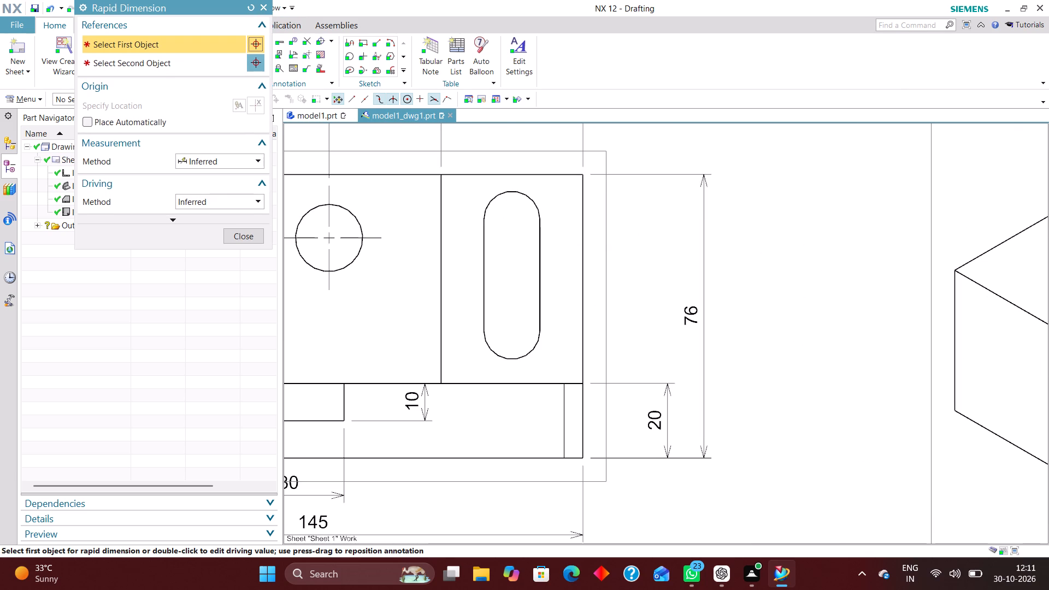
{"action": "left_click", "coordinate": [267, 6]}
{"action": "left_click", "coordinate": [320, 37]}
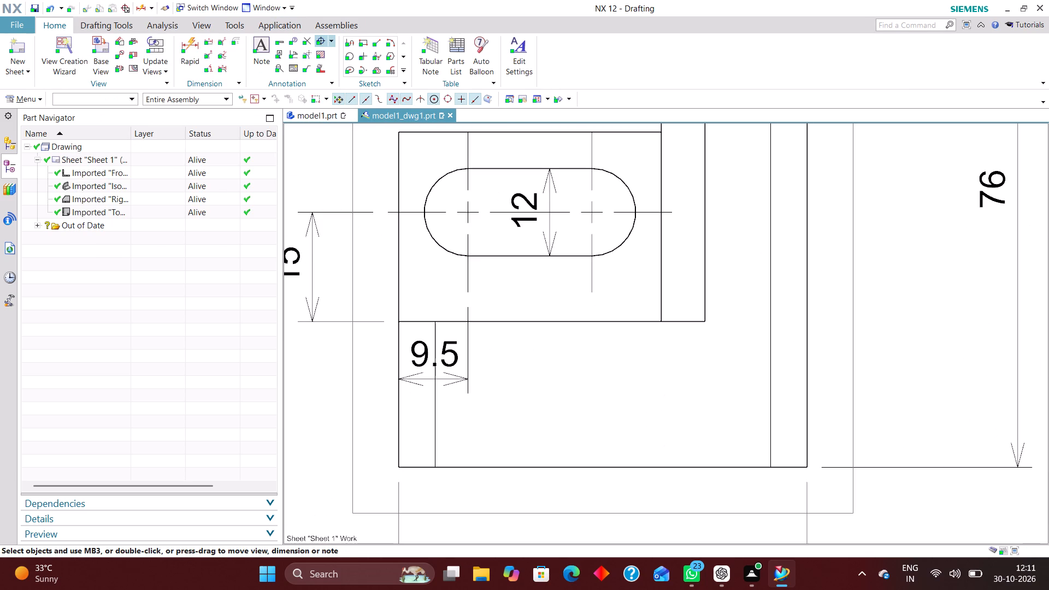
{"action": "scroll", "coordinate": [509, 352], "scroll_direction": "down", "scroll_amount": 5}
{"action": "scroll", "coordinate": [598, 346], "scroll_direction": "down", "scroll_amount": 4}
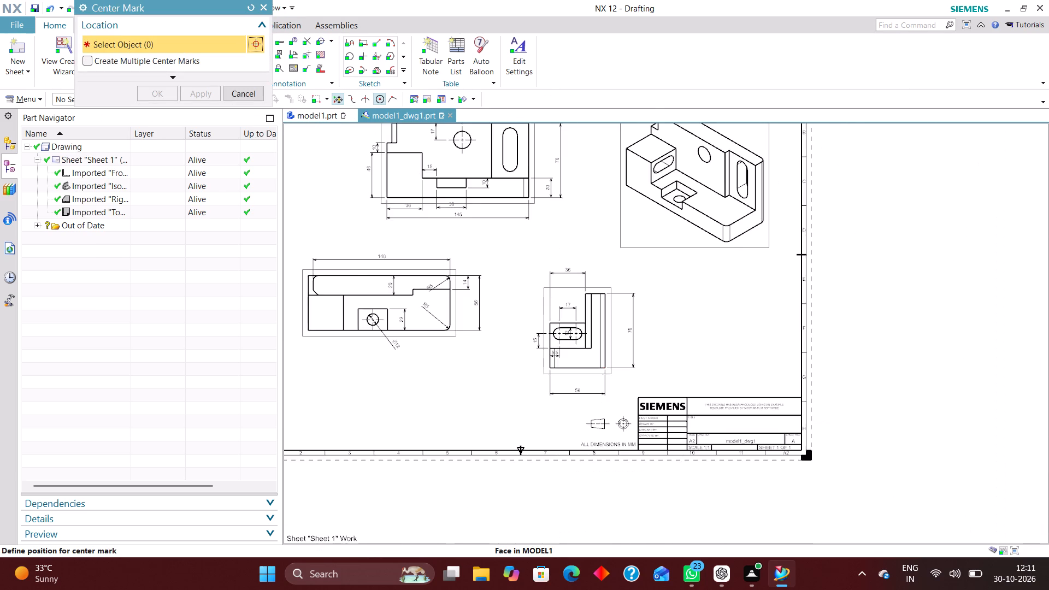
{"action": "scroll", "coordinate": [554, 307], "scroll_direction": "down", "scroll_amount": 2}
{"action": "scroll", "coordinate": [529, 191], "scroll_direction": "up", "scroll_amount": 13}
{"action": "left_click", "coordinate": [516, 200]}
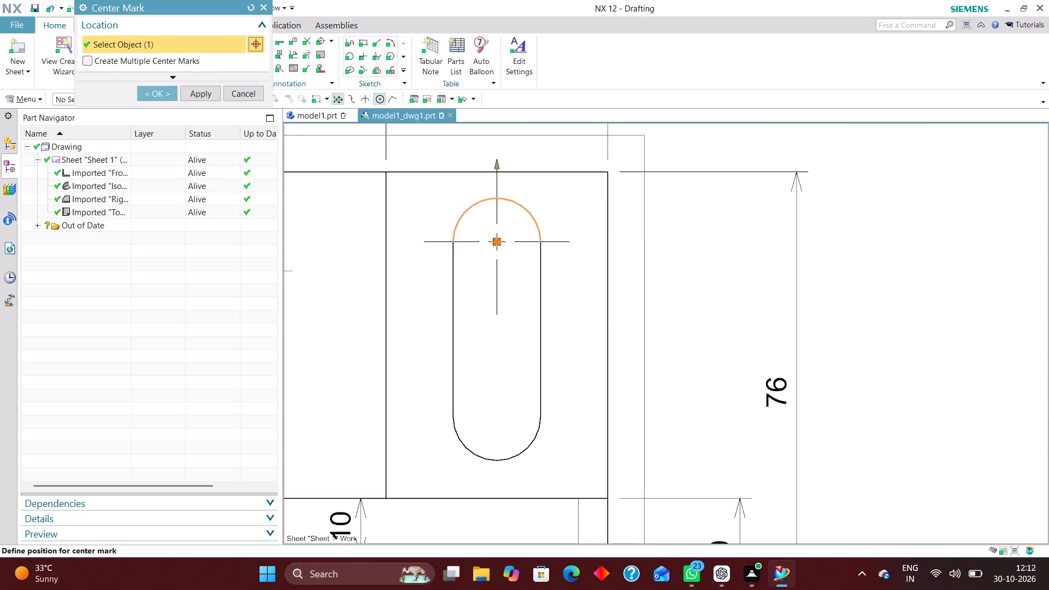
{"action": "left_click", "coordinate": [165, 94]}
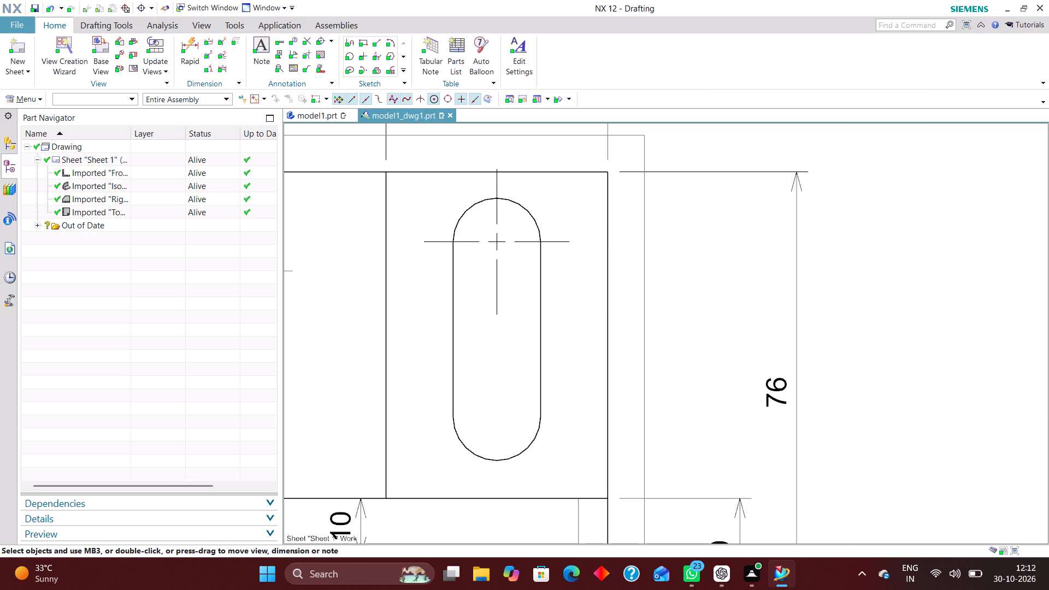
{"action": "left_click", "coordinate": [319, 39]}
{"action": "left_click", "coordinate": [505, 459]}
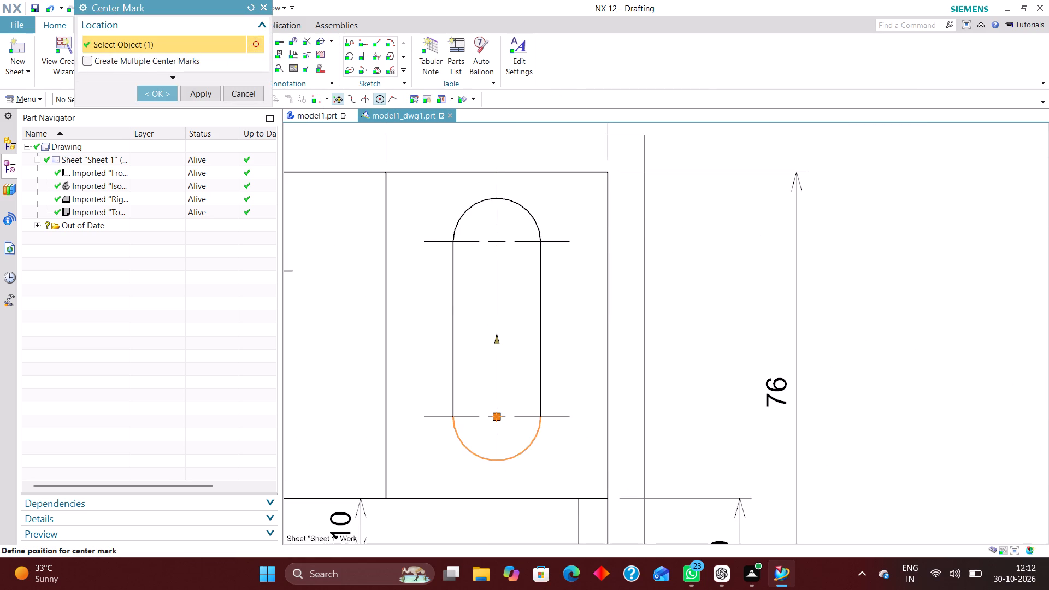
{"action": "left_click", "coordinate": [164, 92]}
Dimension the vertical distance between the vertical slot's two centre marks in the front view, placed just outside the part's right edge.
{"action": "scroll", "coordinate": [446, 250], "scroll_direction": "down", "scroll_amount": 2}
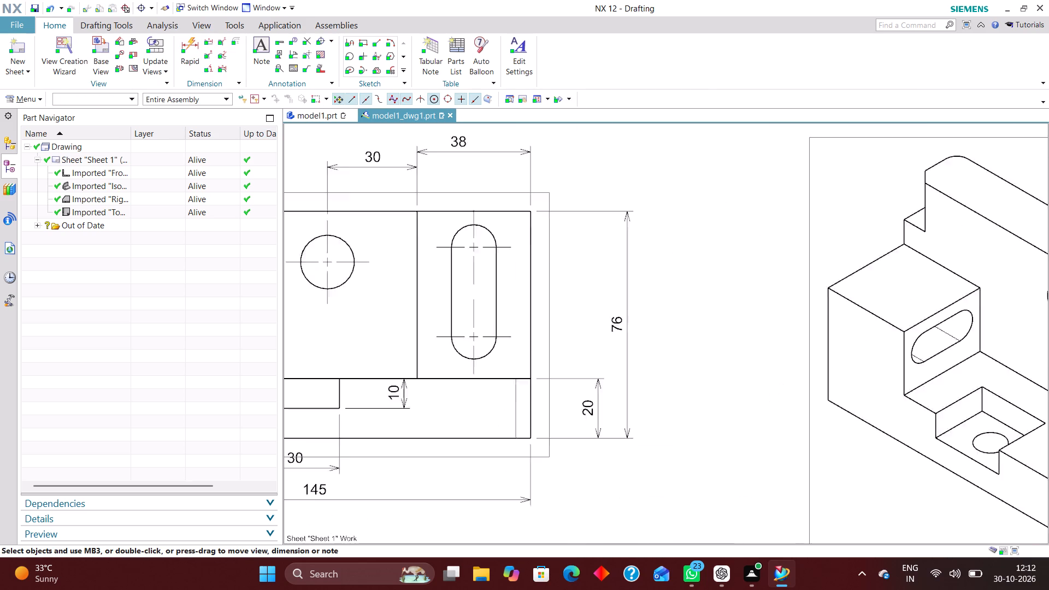
{"action": "scroll", "coordinate": [454, 256], "scroll_direction": "down", "scroll_amount": 2}
{"action": "left_click", "coordinate": [184, 41]}
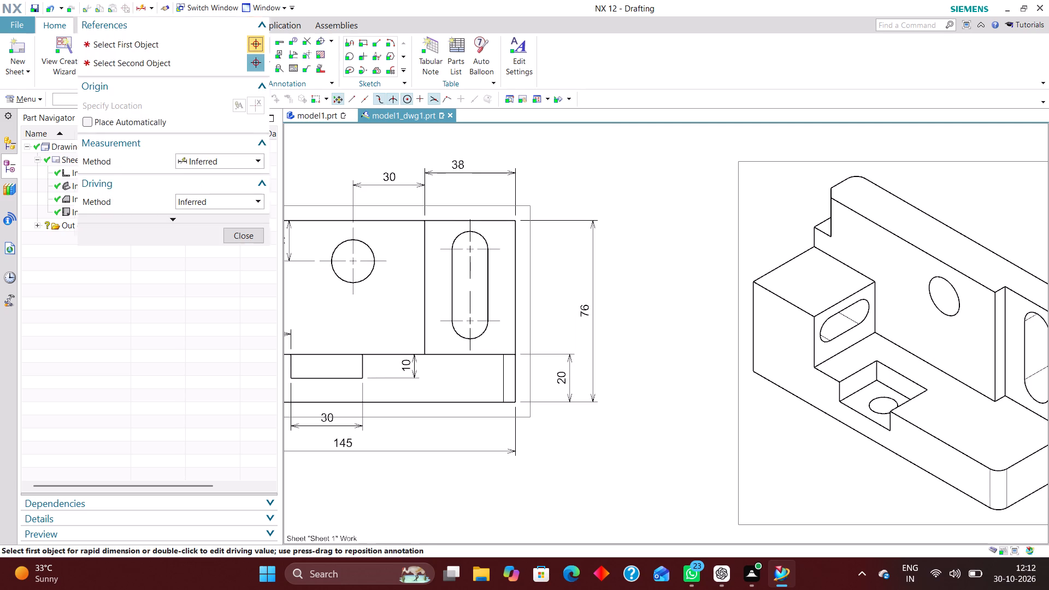
{"action": "scroll", "coordinate": [509, 261], "scroll_direction": "up", "scroll_amount": 3}
{"action": "left_click", "coordinate": [484, 235]}
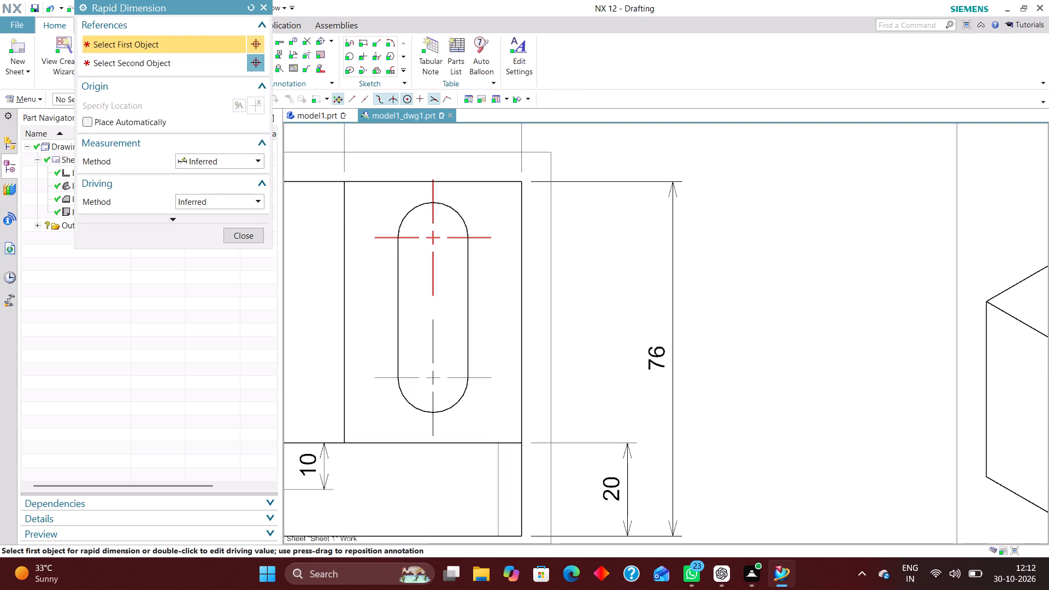
{"action": "left_click", "coordinate": [478, 379]}
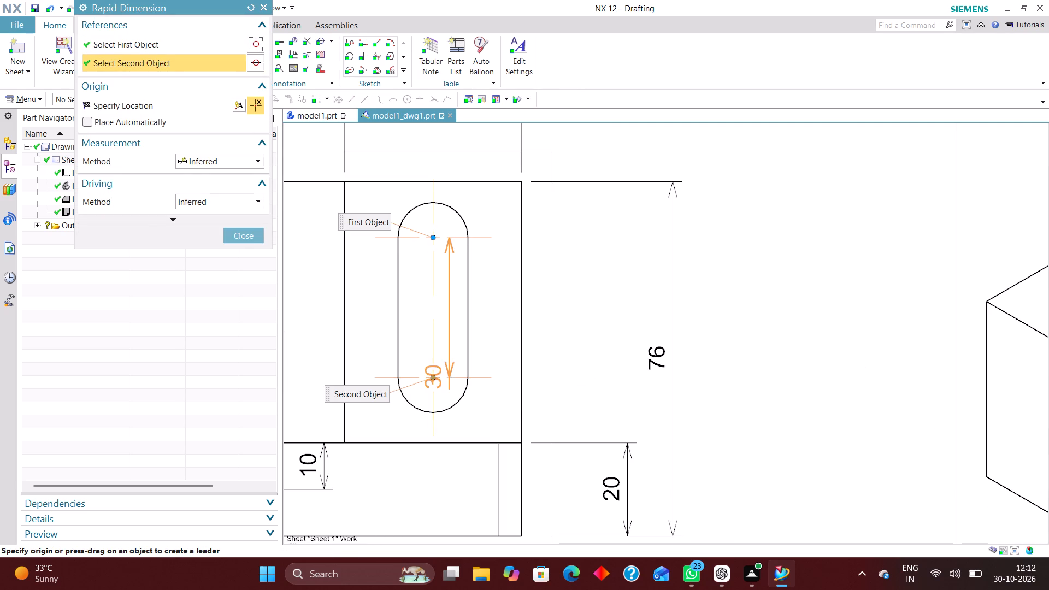
{"action": "left_click", "coordinate": [575, 305]}
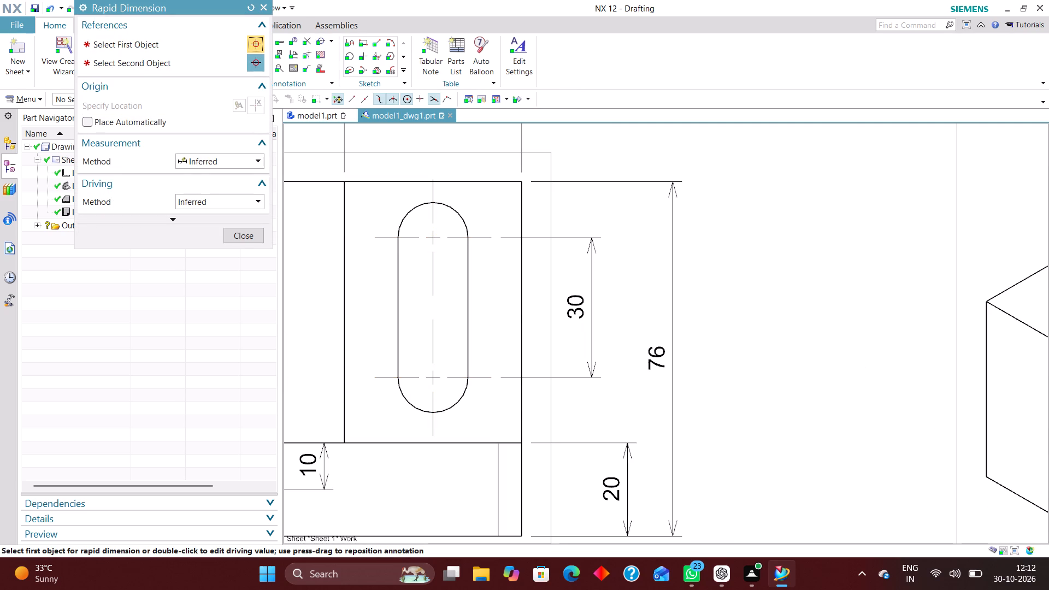
Dimension the horizontal distance from the vertical slot's centre line to the front view's upper-right corner, placed above the view.
{"action": "scroll", "coordinate": [510, 309], "scroll_direction": "down", "scroll_amount": 2}
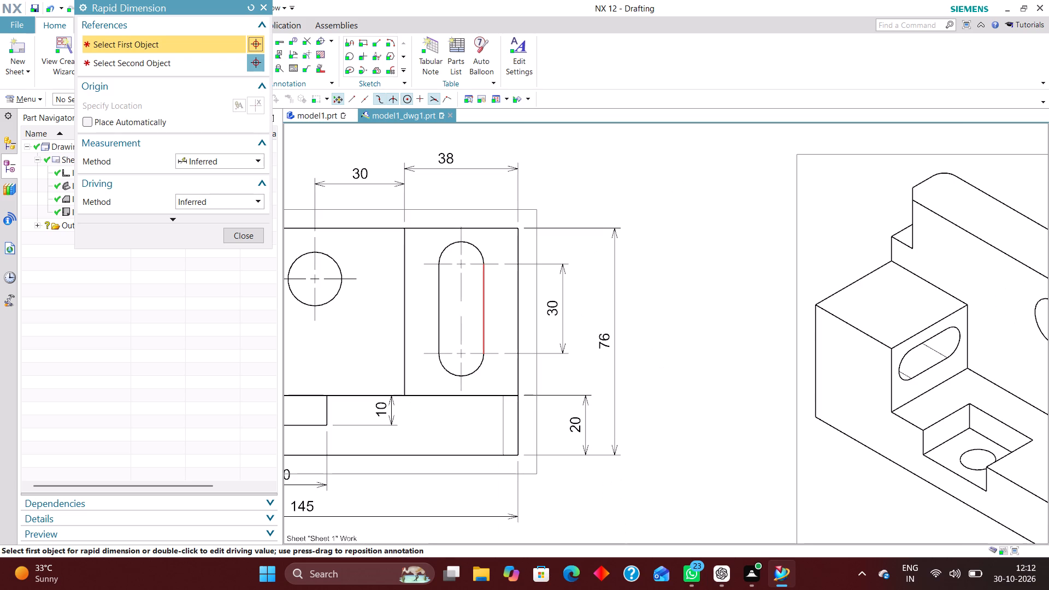
{"action": "scroll", "coordinate": [465, 350], "scroll_direction": "up", "scroll_amount": 4}
{"action": "scroll", "coordinate": [485, 354], "scroll_direction": "down", "scroll_amount": 3}
{"action": "scroll", "coordinate": [516, 314], "scroll_direction": "down", "scroll_amount": 2}
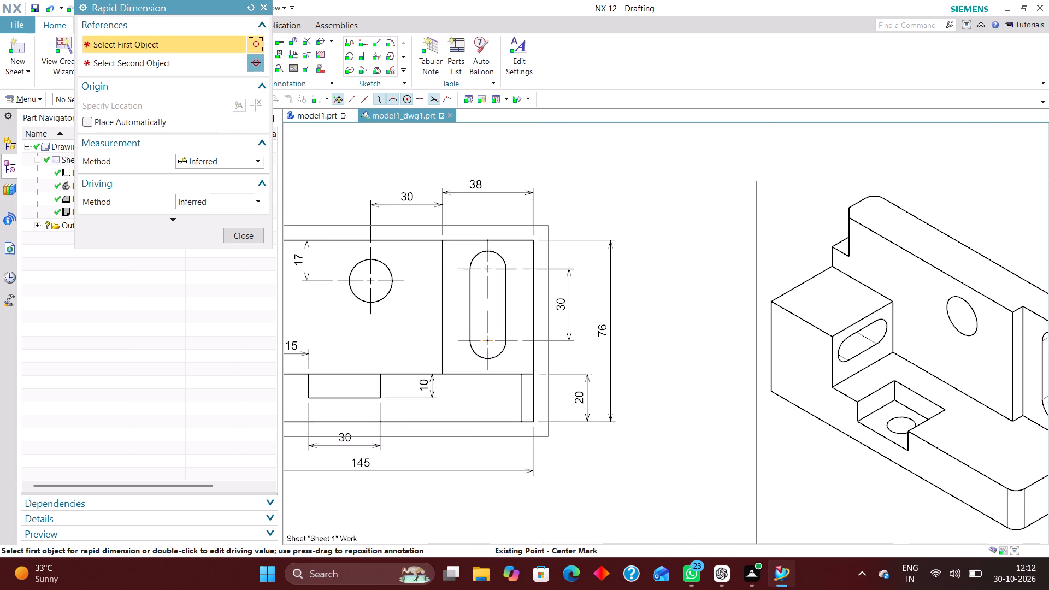
{"action": "scroll", "coordinate": [528, 247], "scroll_direction": "up", "scroll_amount": 5}
{"action": "left_click", "coordinate": [541, 228]}
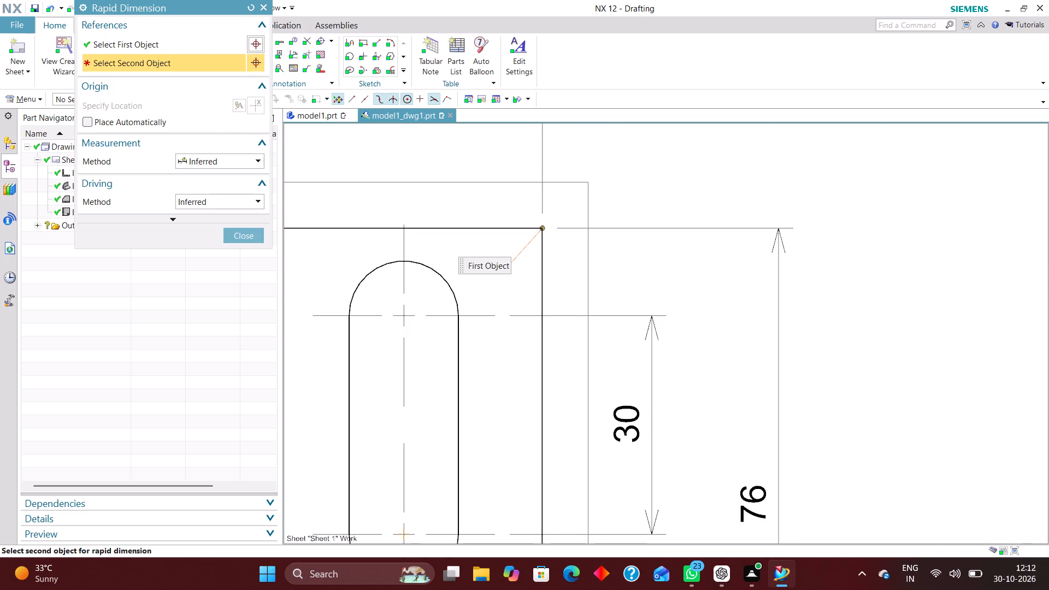
{"action": "left_click", "coordinate": [403, 245]}
{"action": "scroll", "coordinate": [471, 276], "scroll_direction": "down", "scroll_amount": 2}
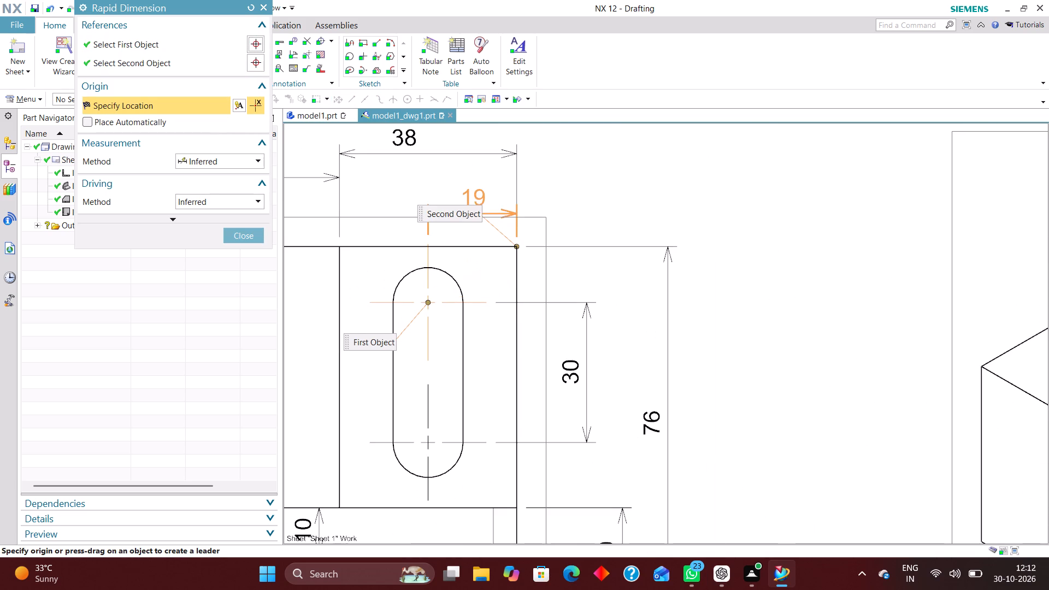
{"action": "left_click", "coordinate": [470, 185]}
Dimension the vertical slot's width in the front view, placing the value inside the slot.
{"action": "scroll", "coordinate": [462, 273], "scroll_direction": "down", "scroll_amount": 2}
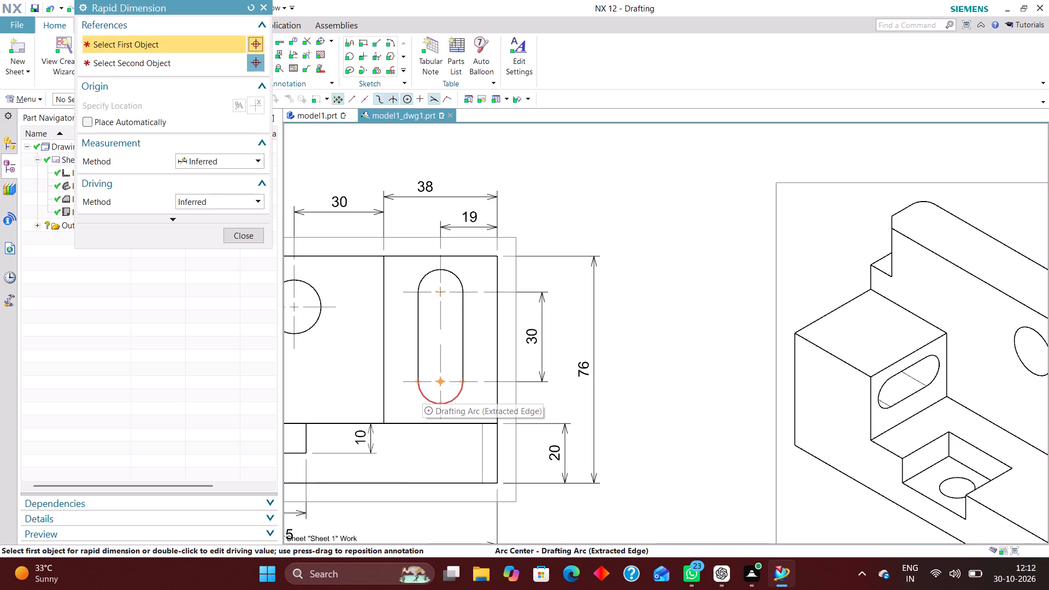
{"action": "scroll", "coordinate": [423, 396], "scroll_direction": "up", "scroll_amount": 1}
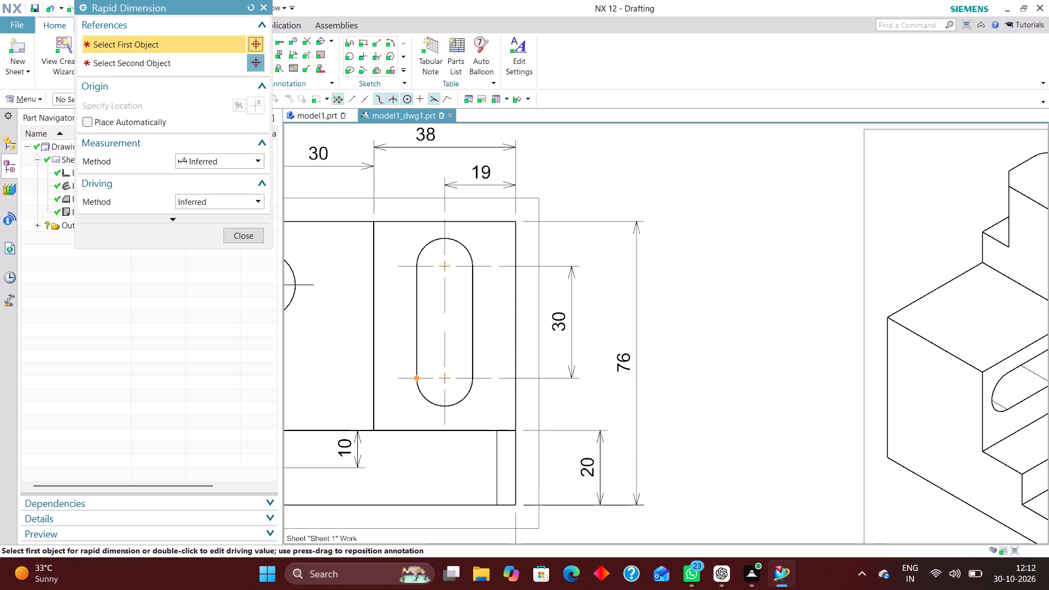
{"action": "left_click", "coordinate": [414, 377]}
{"action": "left_click", "coordinate": [471, 377]}
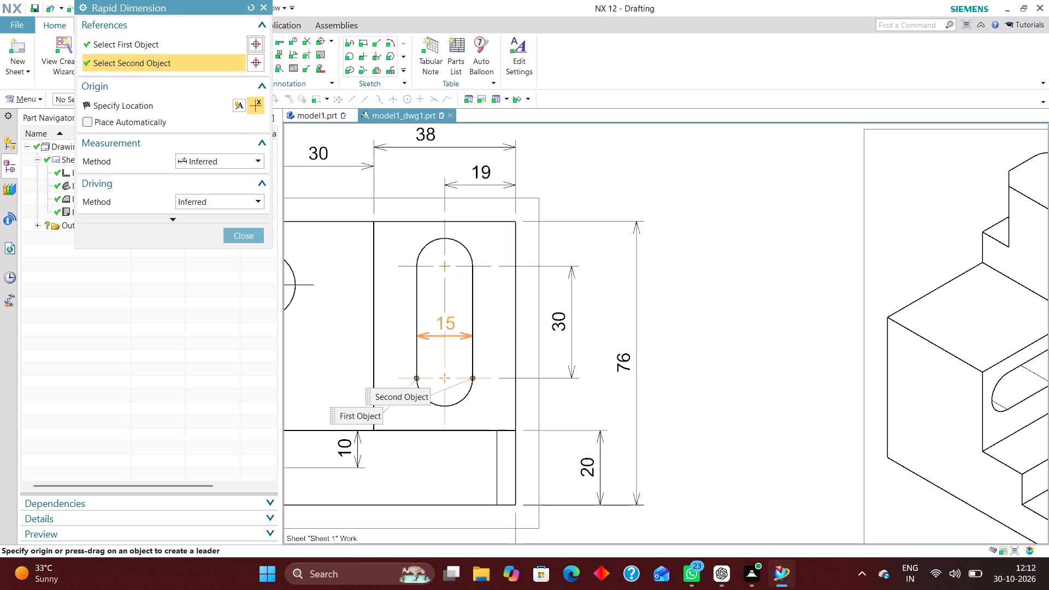
{"action": "left_click", "coordinate": [446, 315]}
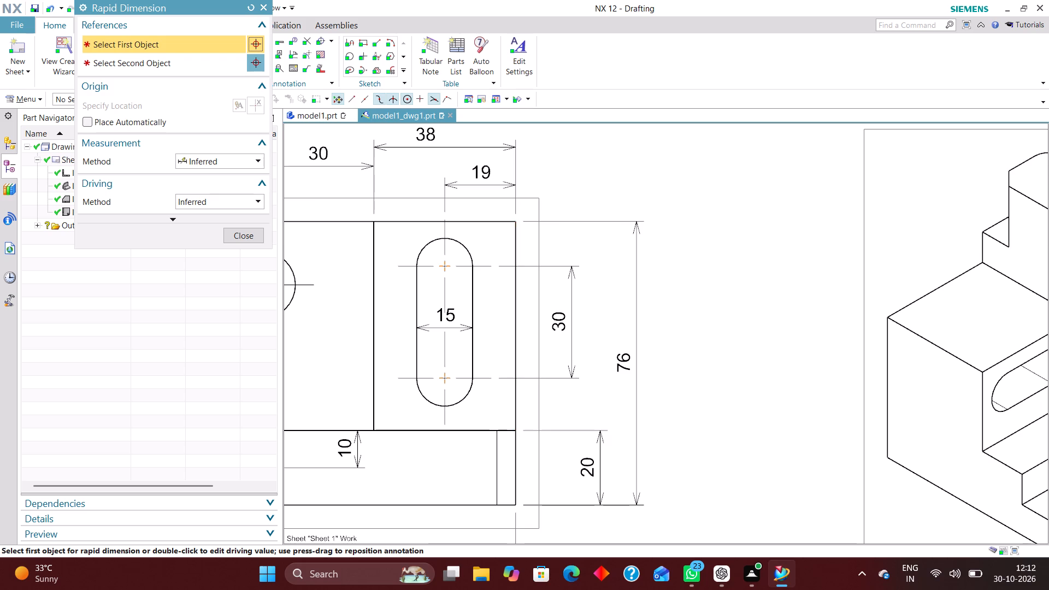
Dimension the vertical distance from the base's top edge to the slot's lower centre mark, placed right of the front view, and finish dimensioning.
{"action": "scroll", "coordinate": [499, 309], "scroll_direction": "down", "scroll_amount": 4}
{"action": "scroll", "coordinate": [485, 379], "scroll_direction": "up", "scroll_amount": 2}
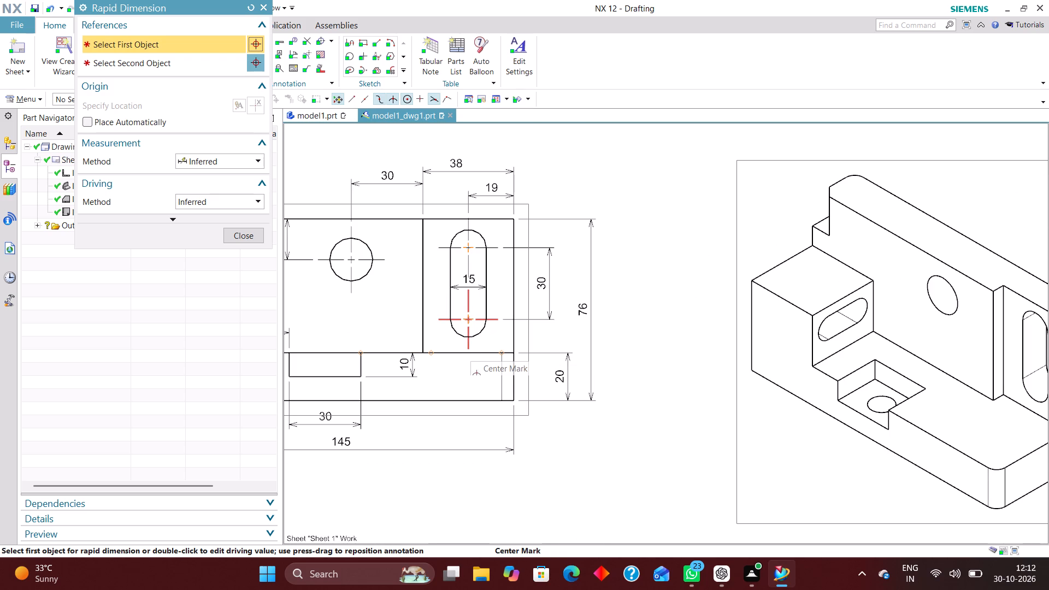
{"action": "left_click", "coordinate": [512, 352]}
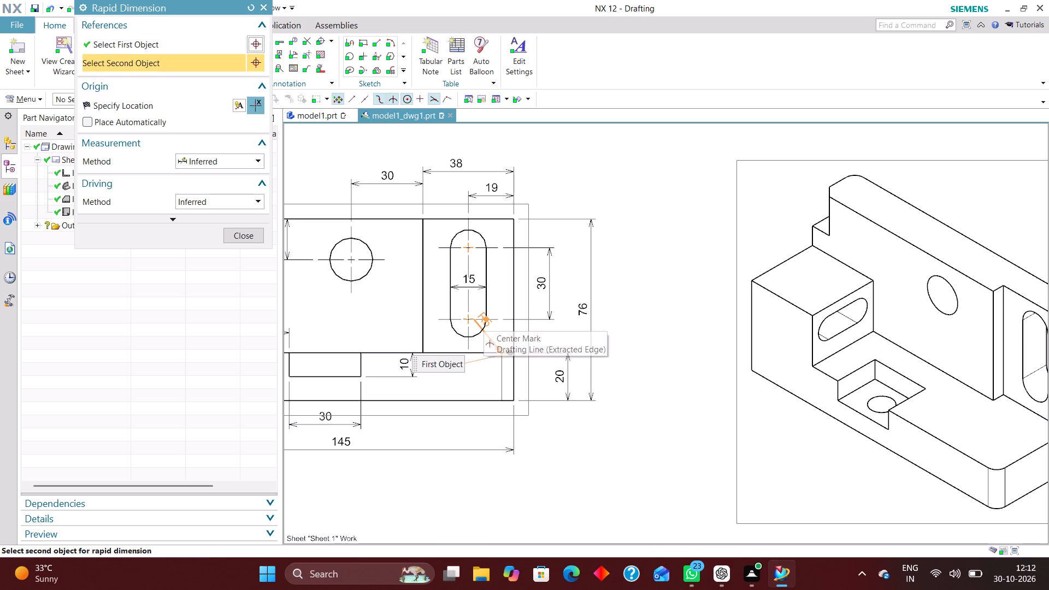
{"action": "left_click", "coordinate": [484, 315]}
{"action": "left_click", "coordinate": [539, 338]}
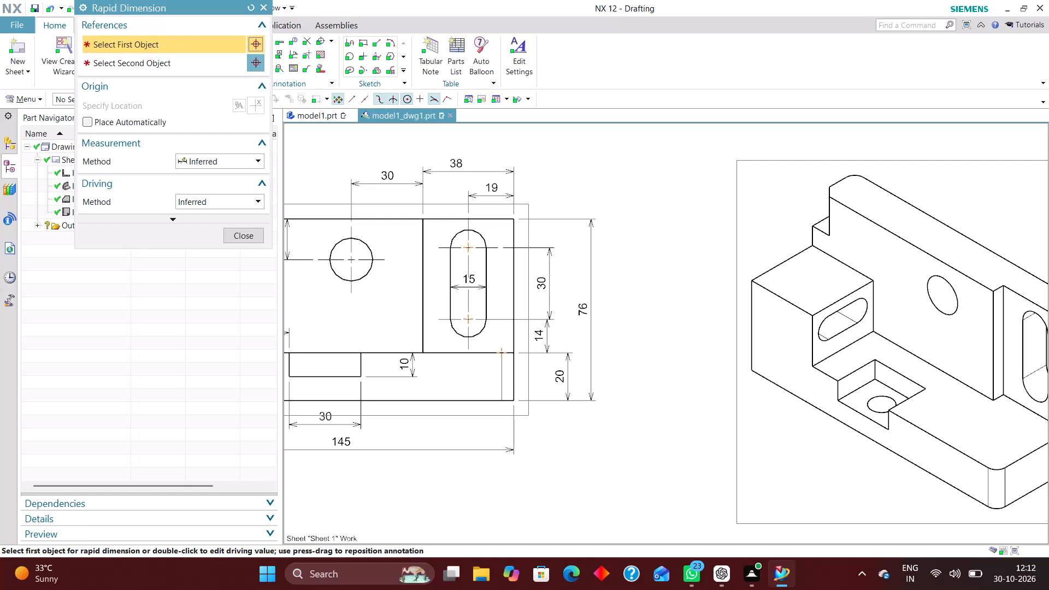
{"action": "scroll", "coordinate": [607, 408], "scroll_direction": "down", "scroll_amount": 5}
{"action": "scroll", "coordinate": [618, 309], "scroll_direction": "down", "scroll_amount": 5}
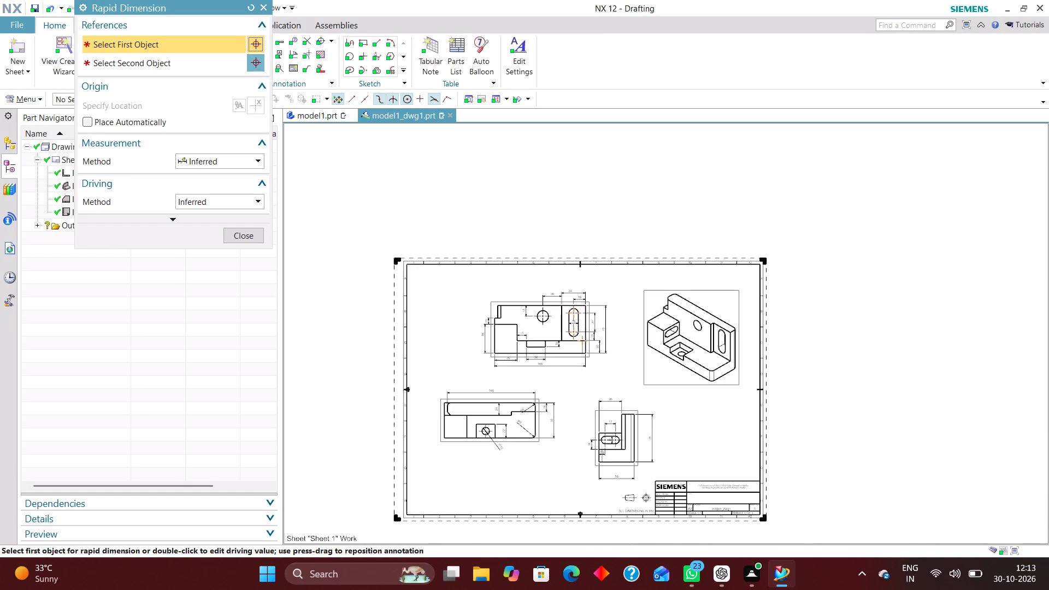
{"action": "scroll", "coordinate": [603, 425], "scroll_direction": "up", "scroll_amount": 4}
{"action": "right_click_drag", "start_coordinate": [642, 269], "coordinate": [605, 373]}
{"action": "right_click_drag", "start_coordinate": [633, 299], "coordinate": [517, 391]}
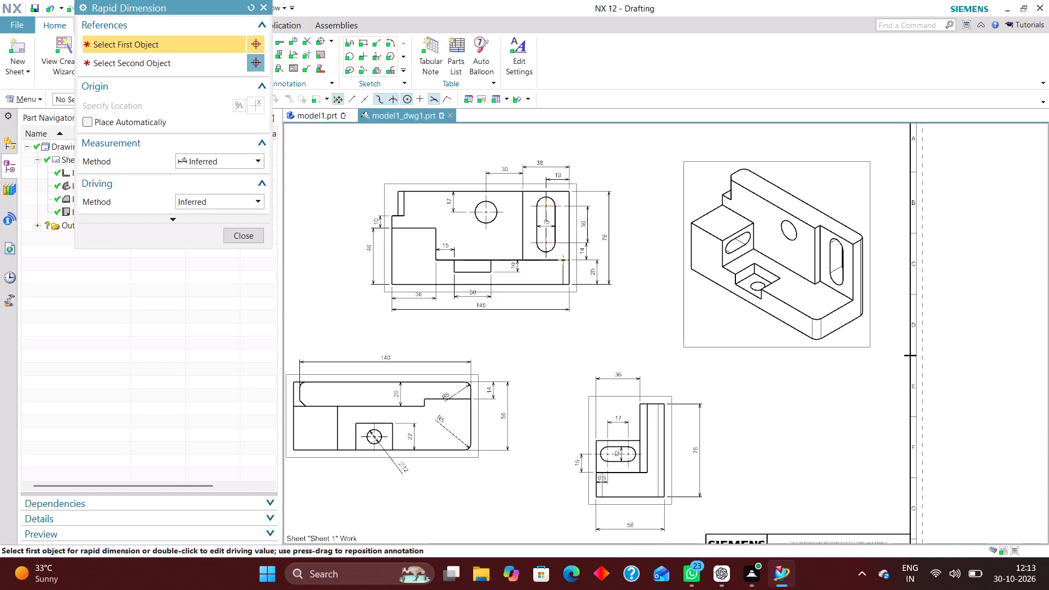
{"action": "left_click", "coordinate": [247, 227]}
{"action": "left_click", "coordinate": [247, 232]}
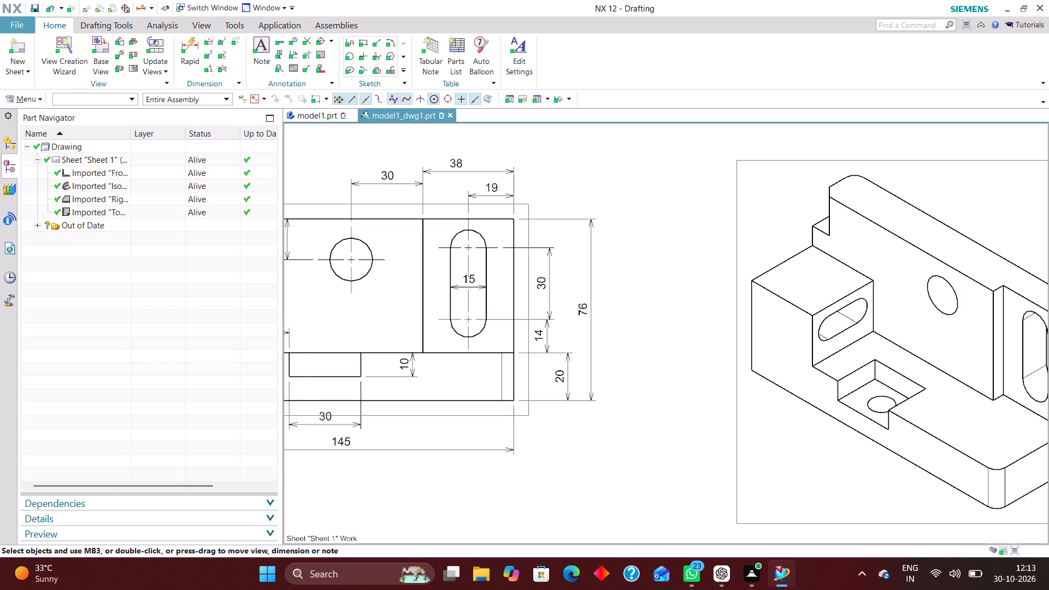
Shift the front view slightly left on the sheet.
{"action": "right_click_drag", "start_coordinate": [723, 234], "coordinate": [683, 308]}
{"action": "scroll", "coordinate": [726, 246], "scroll_direction": "up", "scroll_amount": 2}
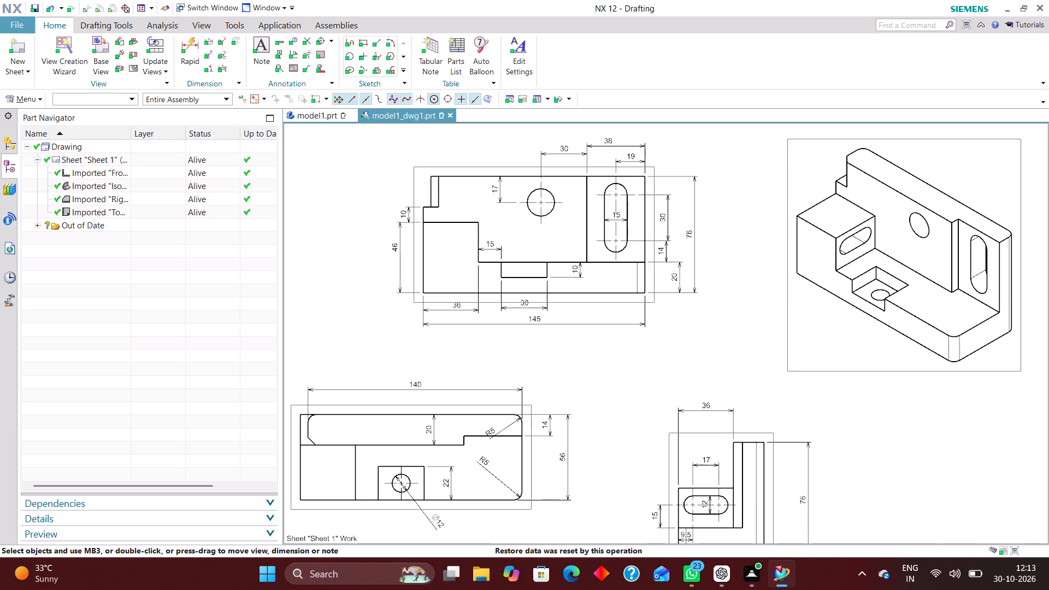
{"action": "left_click_drag", "start_coordinate": [414, 172], "coordinate": [400, 172]}
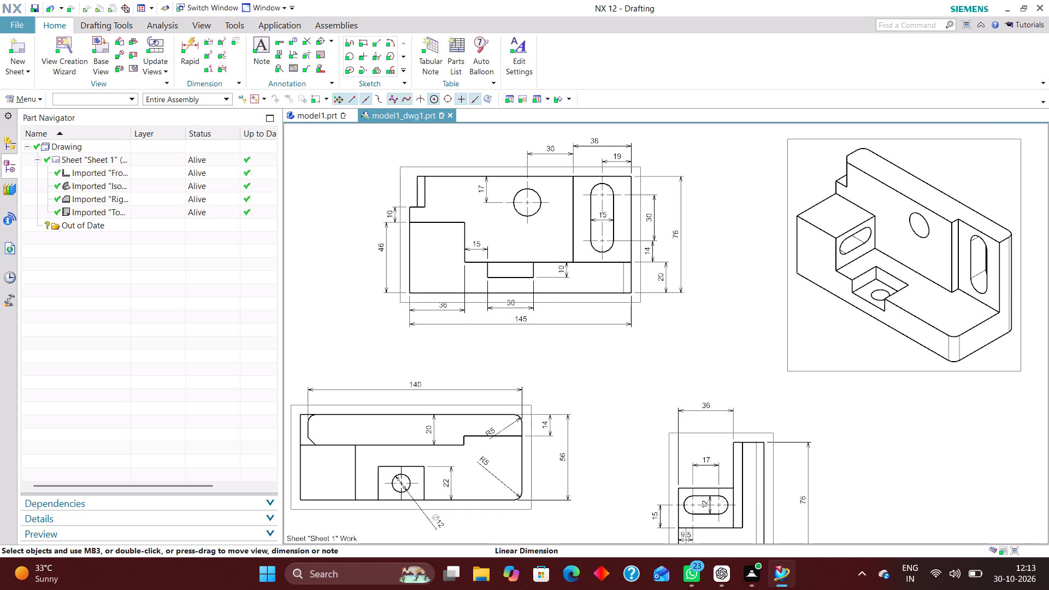
Move the overall height dimension outward and line up the base thickness, slot offset and slot centre-distance dimensions in one column right of the front view.
{"action": "left_click_drag", "start_coordinate": [680, 236], "coordinate": [705, 235]}
{"action": "scroll", "coordinate": [670, 250], "scroll_direction": "up", "scroll_amount": 4}
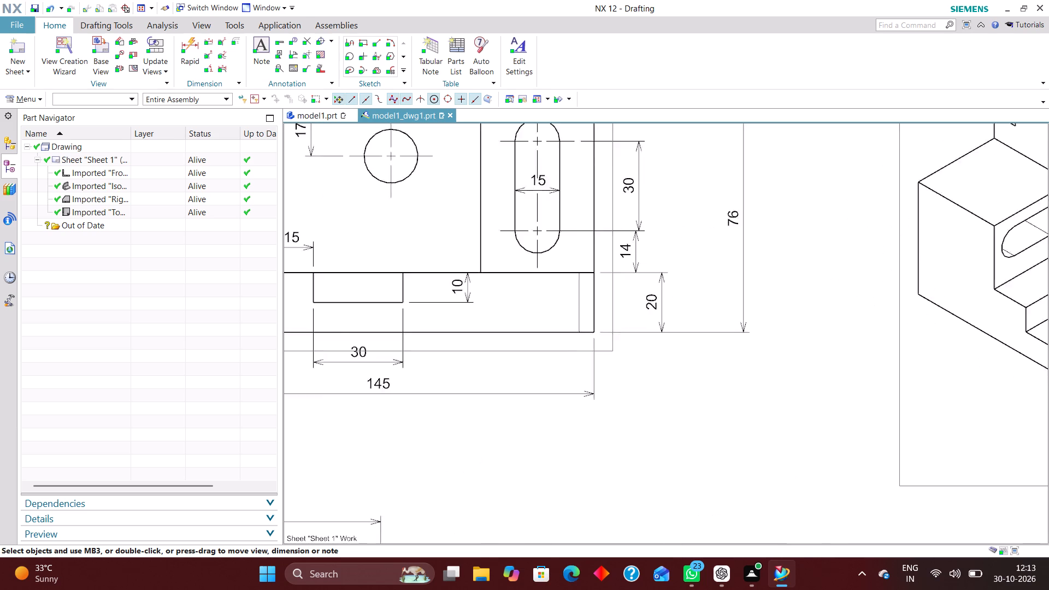
{"action": "left_click_drag", "start_coordinate": [656, 310], "coordinate": [678, 315]}
{"action": "left_click_drag", "start_coordinate": [621, 250], "coordinate": [638, 252]}
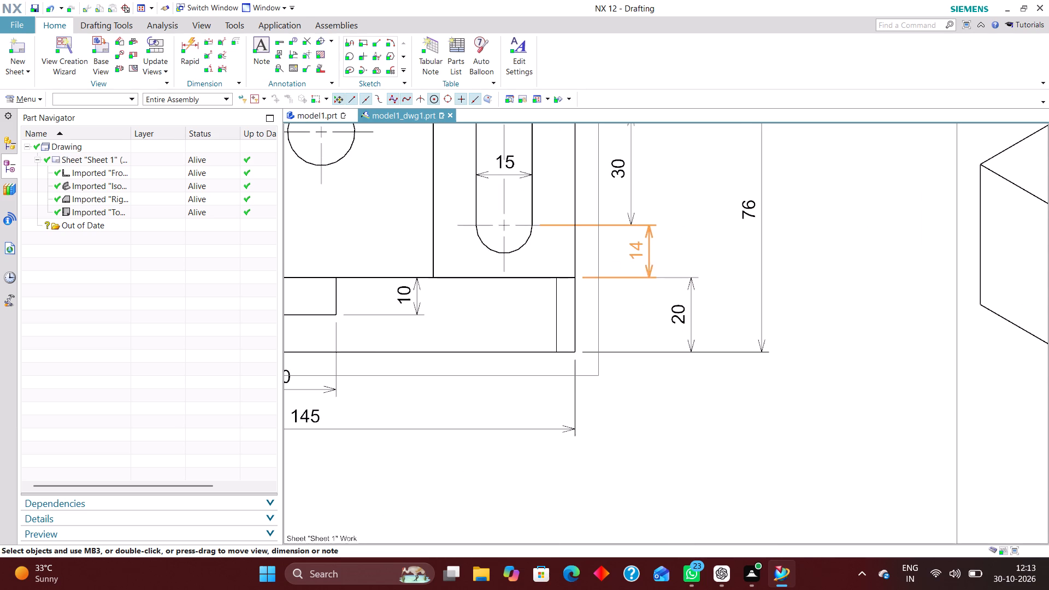
{"action": "left_click_drag", "start_coordinate": [638, 252], "coordinate": [678, 251]}
{"action": "scroll", "coordinate": [669, 363], "scroll_direction": "down", "scroll_amount": 2}
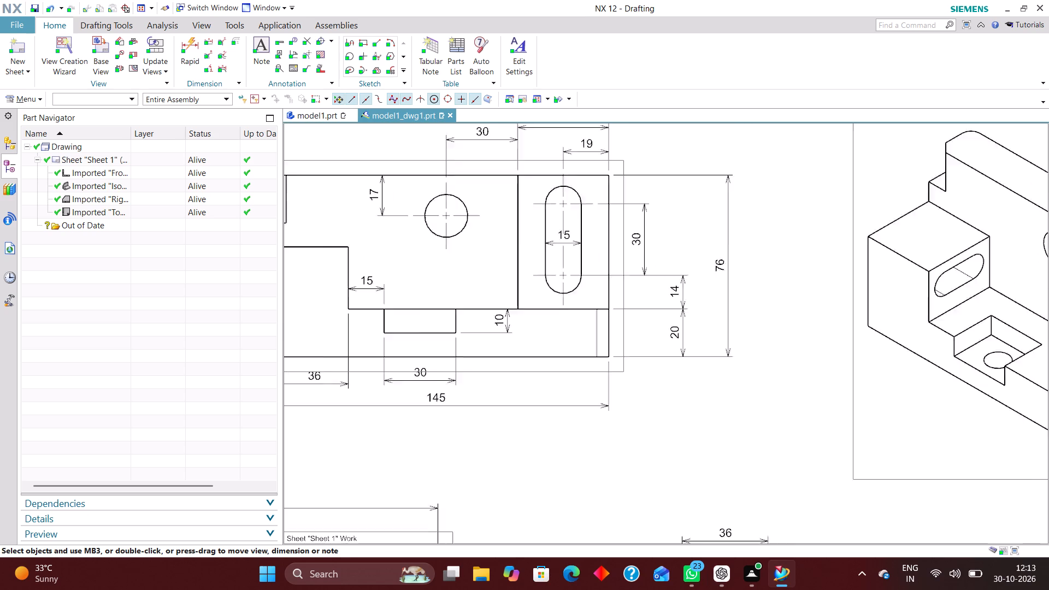
{"action": "scroll", "coordinate": [668, 367], "scroll_direction": "down", "scroll_amount": 2}
{"action": "scroll", "coordinate": [652, 270], "scroll_direction": "up", "scroll_amount": 2}
{"action": "left_click_drag", "start_coordinate": [652, 283], "coordinate": [681, 288]}
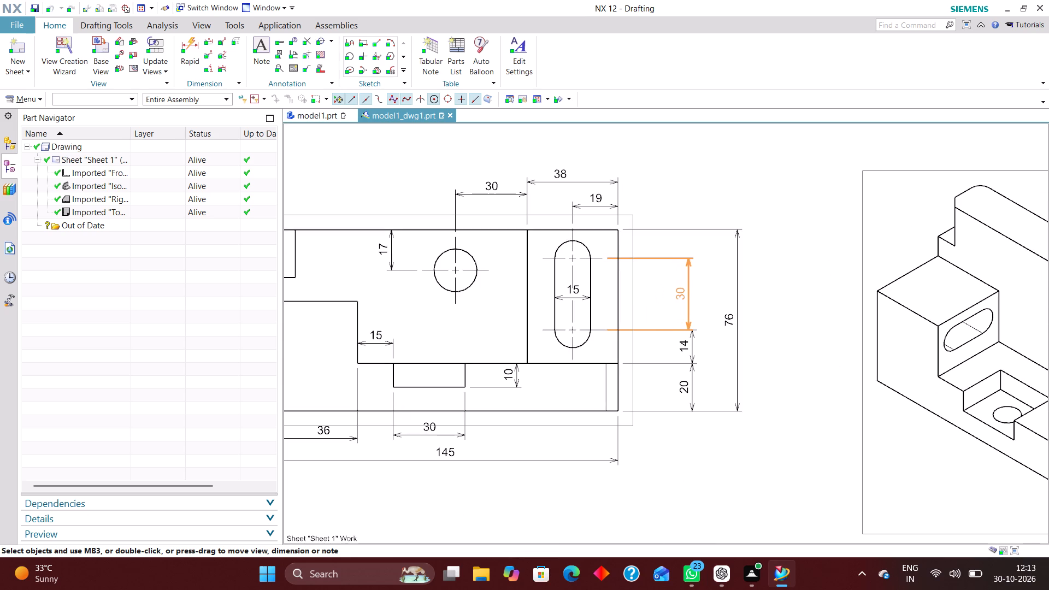
{"action": "left_click_drag", "start_coordinate": [681, 288], "coordinate": [682, 286]}
{"action": "left_click_drag", "start_coordinate": [682, 286], "coordinate": [684, 286]}
{"action": "scroll", "coordinate": [669, 390], "scroll_direction": "down", "scroll_amount": 2}
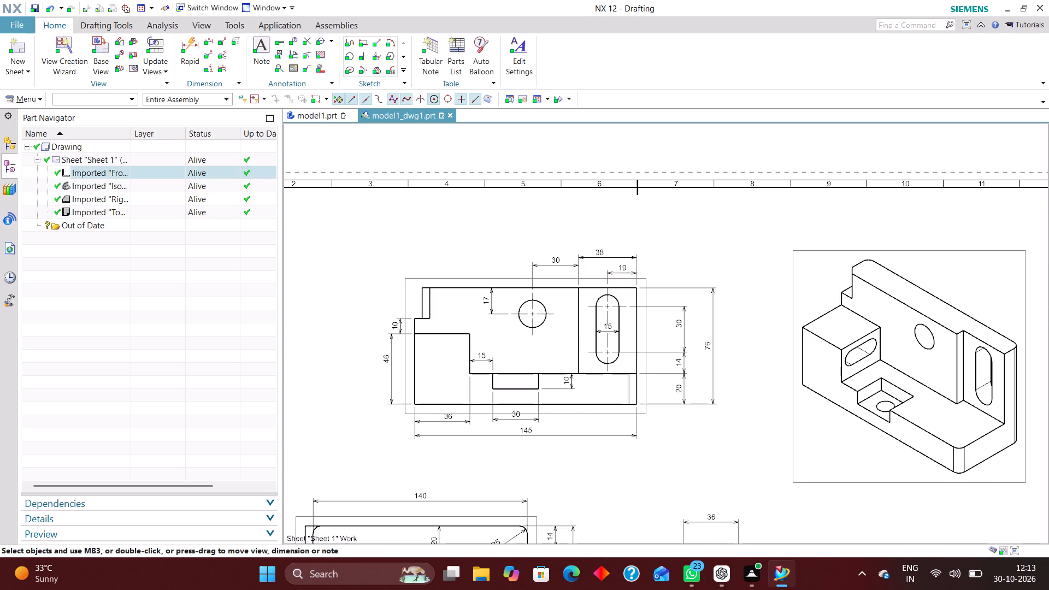
Raise the dimensions above the front view, aligning the hole offset with the slotted section's width and keeping the slot centre offset below them.
{"action": "left_click_drag", "start_coordinate": [607, 252], "coordinate": [611, 231]}
{"action": "left_click_drag", "start_coordinate": [564, 264], "coordinate": [559, 226]}
{"action": "left_click_drag", "start_coordinate": [621, 267], "coordinate": [619, 258]}
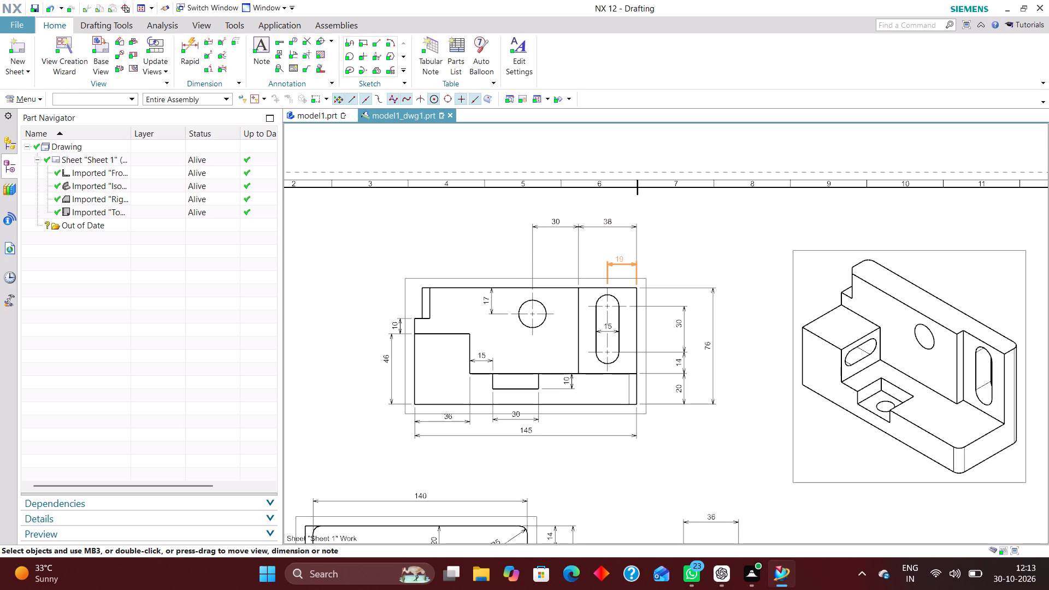
{"action": "left_click_drag", "start_coordinate": [619, 258], "coordinate": [621, 249]}
Move the left block's height dimension farther left of the front view and align the small step's height dimension above it.
{"action": "scroll", "coordinate": [514, 303], "scroll_direction": "down", "scroll_amount": 2}
{"action": "scroll", "coordinate": [457, 334], "scroll_direction": "up", "scroll_amount": 5}
{"action": "left_click_drag", "start_coordinate": [386, 346], "coordinate": [372, 349]}
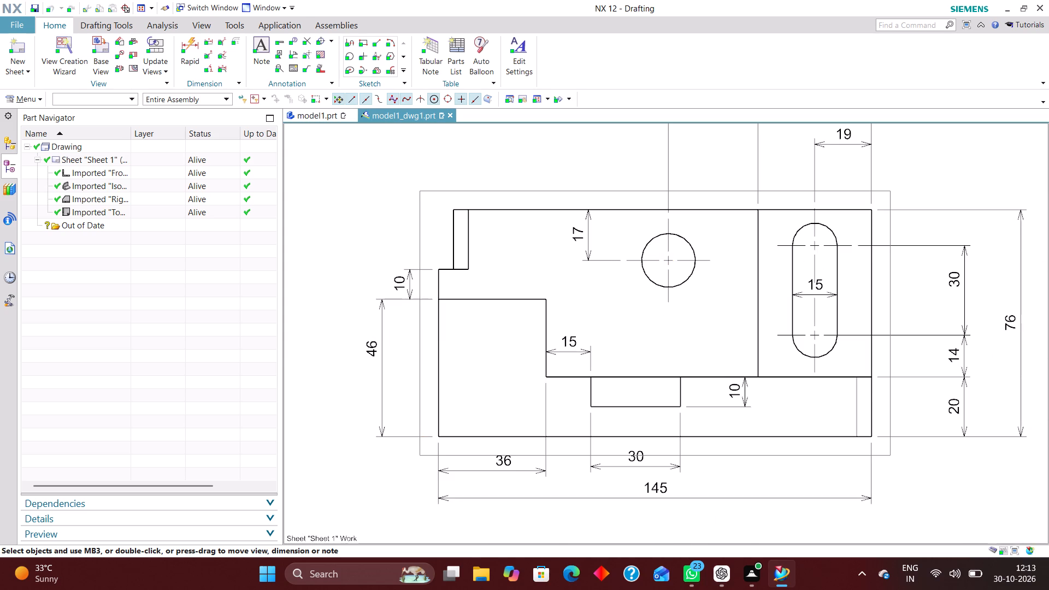
{"action": "left_click_drag", "start_coordinate": [405, 280], "coordinate": [372, 282]}
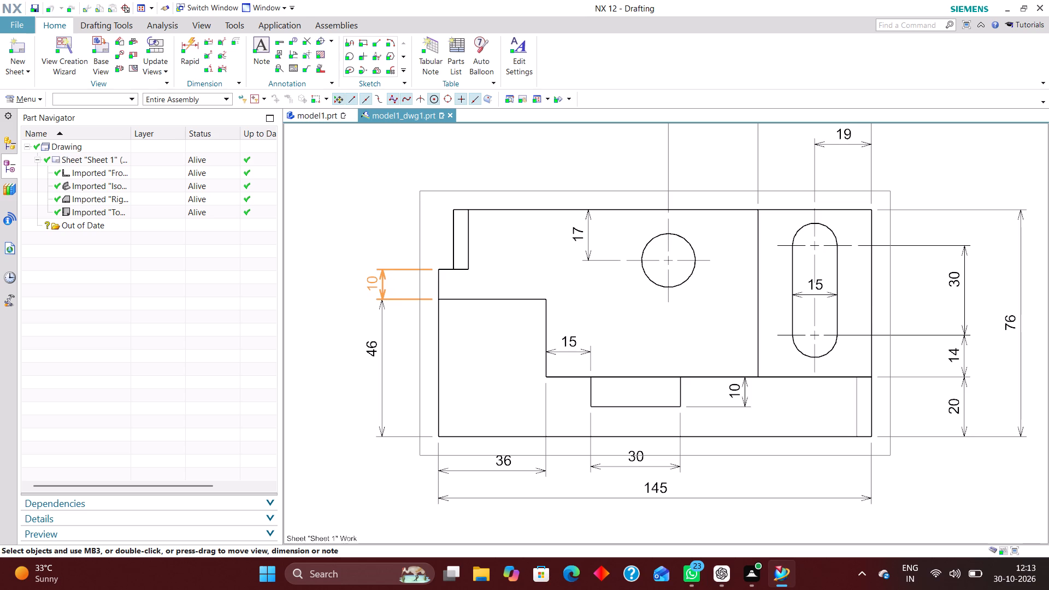
{"action": "left_click_drag", "start_coordinate": [372, 282], "coordinate": [372, 282]}
{"action": "scroll", "coordinate": [380, 224], "scroll_direction": "down", "scroll_amount": 2}
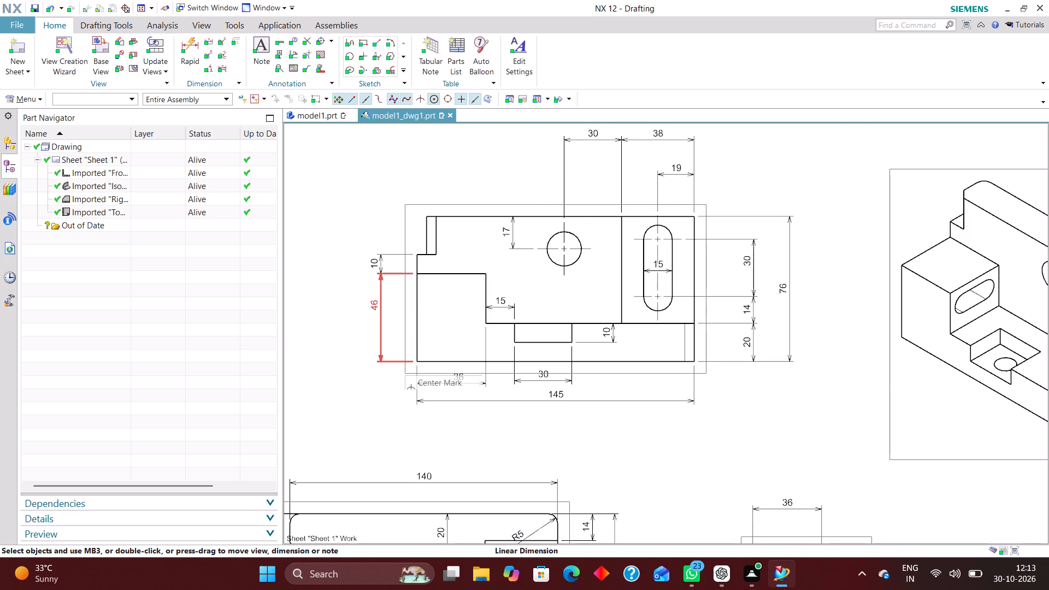
Move the overall length, left block width and pocket width dimensions farther below the front view.
{"action": "scroll", "coordinate": [518, 426], "scroll_direction": "up", "scroll_amount": 1}
{"action": "left_click_drag", "start_coordinate": [559, 393], "coordinate": [555, 405]}
{"action": "left_click_drag", "start_coordinate": [443, 370], "coordinate": [429, 381]}
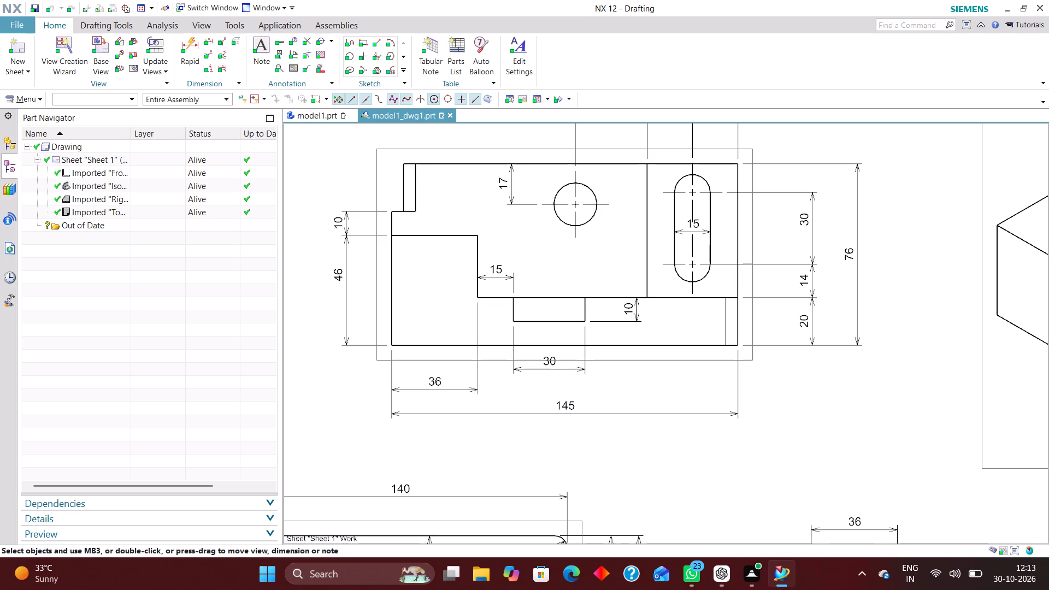
{"action": "left_click_drag", "start_coordinate": [547, 367], "coordinate": [542, 375]}
Move the pocket depth dimension's text below its arrows in the front view.
{"action": "scroll", "coordinate": [602, 375], "scroll_direction": "down", "scroll_amount": 2}
{"action": "scroll", "coordinate": [653, 318], "scroll_direction": "up", "scroll_amount": 3}
{"action": "left_click_drag", "start_coordinate": [585, 341], "coordinate": [587, 376]}
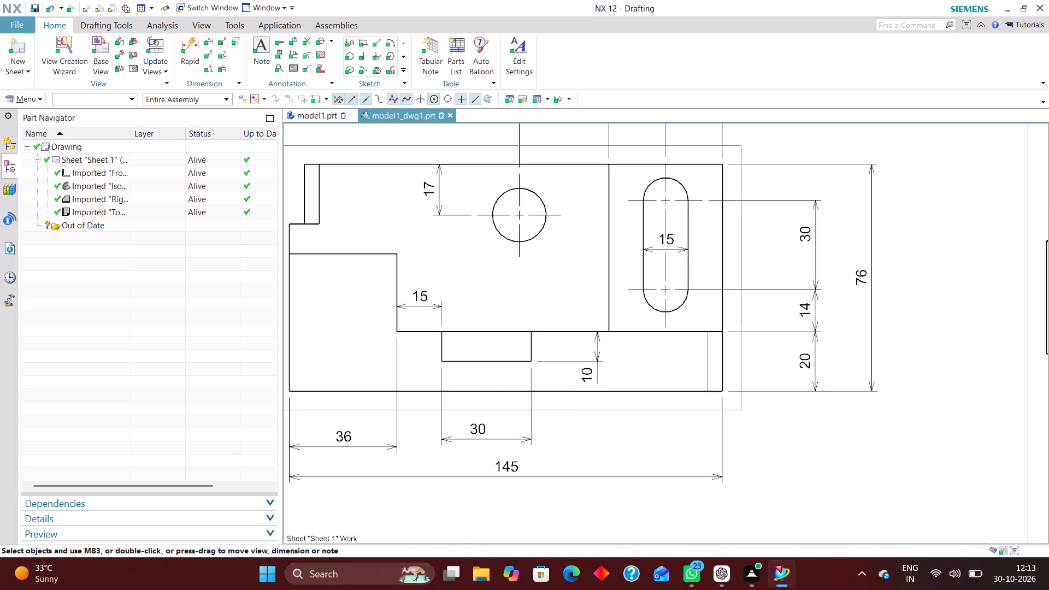
Set the pocket depth dimension's arrowheads to Out in the front view and move its text back between the extension lines.
{"action": "double_click", "coordinate": [597, 349]}
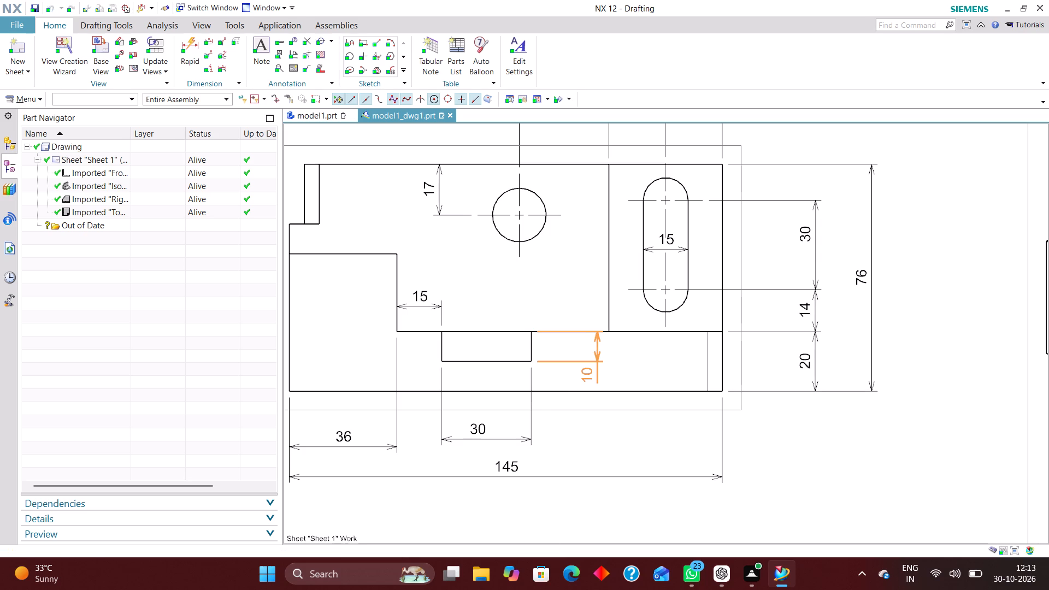
{"action": "left_click", "coordinate": [599, 361]}
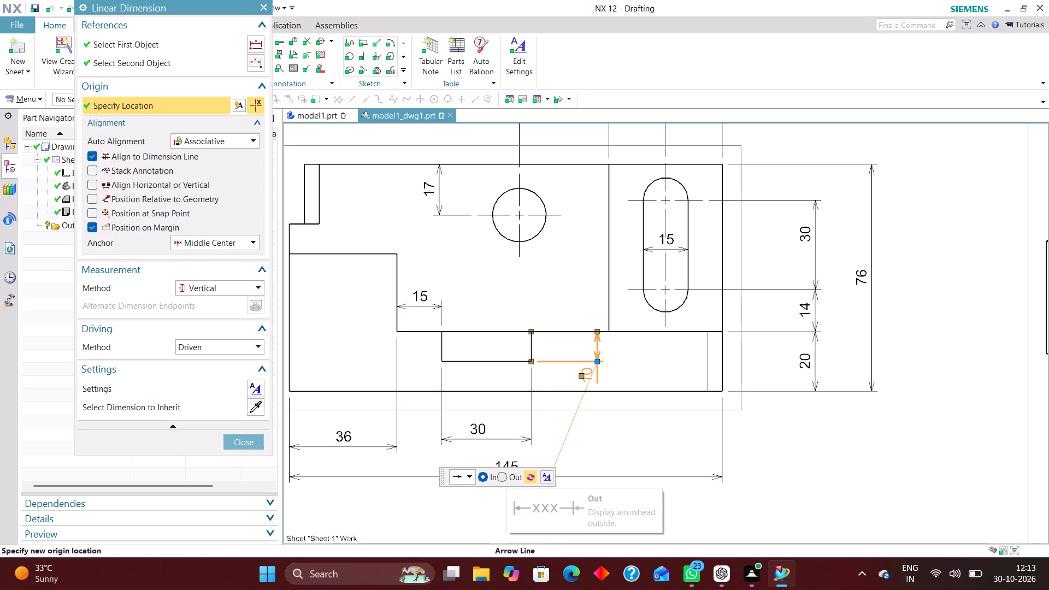
{"action": "left_click", "coordinate": [504, 475]}
{"action": "left_click", "coordinate": [241, 442]}
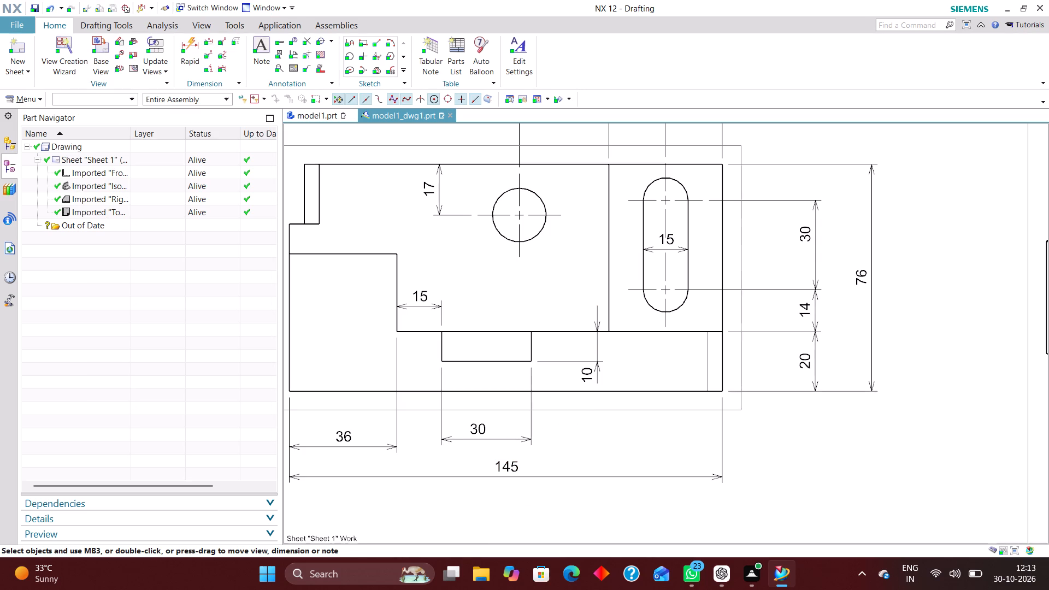
{"action": "left_click_drag", "start_coordinate": [585, 372], "coordinate": [586, 350]}
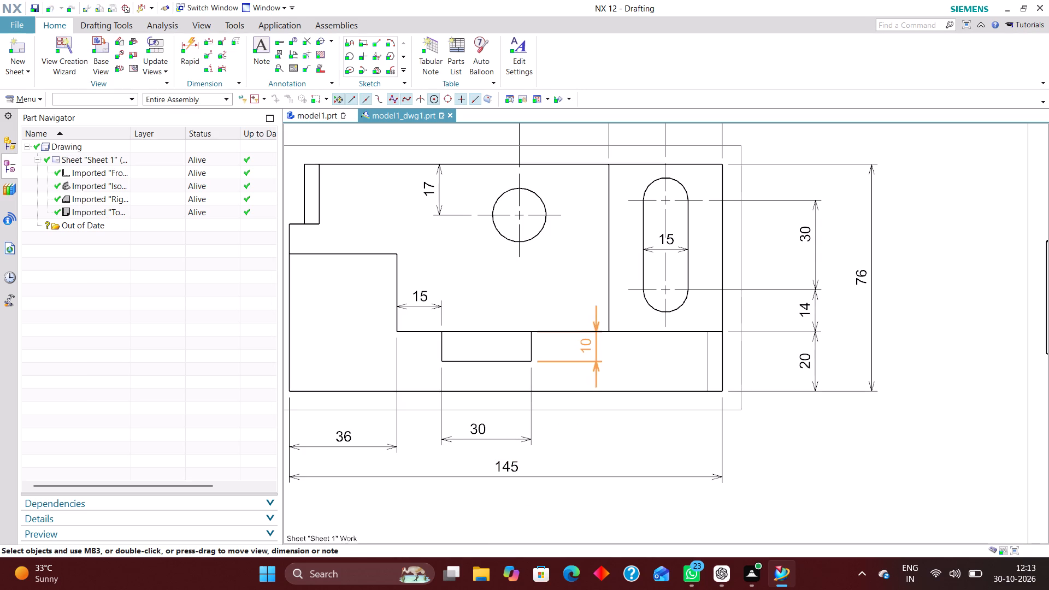
{"action": "left_click_drag", "start_coordinate": [586, 350], "coordinate": [590, 350]}
Set the arrowheads of the small step's height dimension beside the front view to Out.
{"action": "scroll", "coordinate": [641, 451], "scroll_direction": "down", "scroll_amount": 2}
{"action": "scroll", "coordinate": [506, 282], "scroll_direction": "up", "scroll_amount": 3}
{"action": "scroll", "coordinate": [562, 341], "scroll_direction": "down", "scroll_amount": 2}
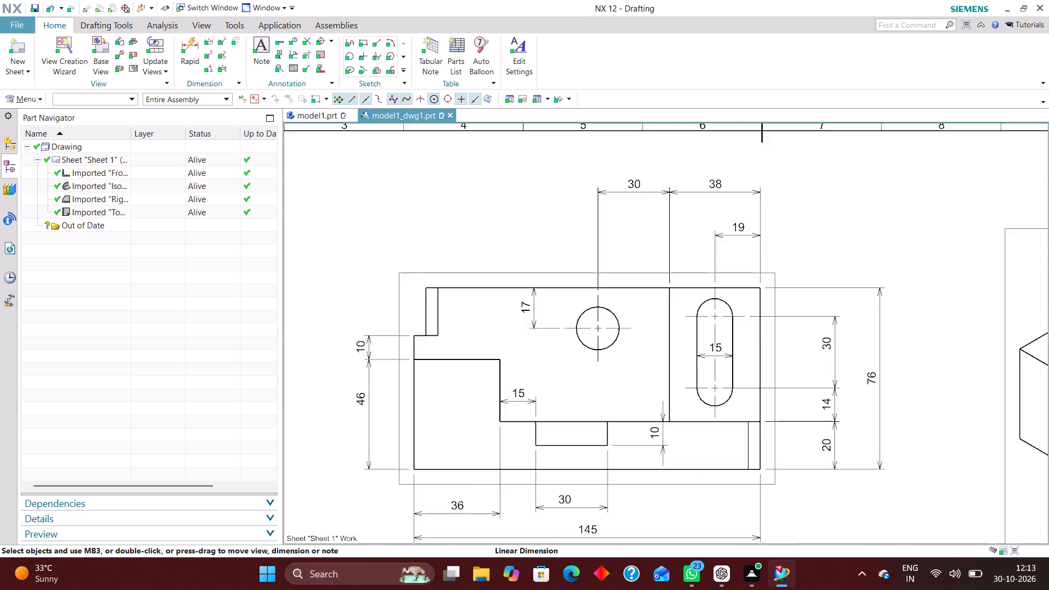
{"action": "scroll", "coordinate": [563, 348], "scroll_direction": "down", "scroll_amount": 2}
{"action": "scroll", "coordinate": [544, 394], "scroll_direction": "up", "scroll_amount": 2}
{"action": "scroll", "coordinate": [366, 324], "scroll_direction": "up", "scroll_amount": 3}
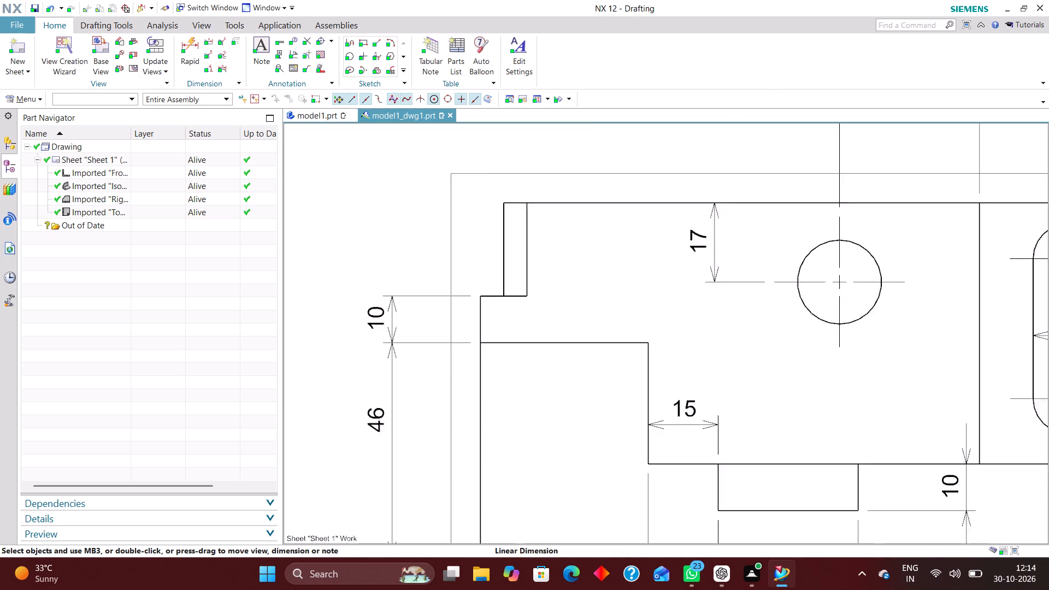
{"action": "scroll", "coordinate": [367, 324], "scroll_direction": "up", "scroll_amount": 1}
{"action": "double_click", "coordinate": [376, 314]}
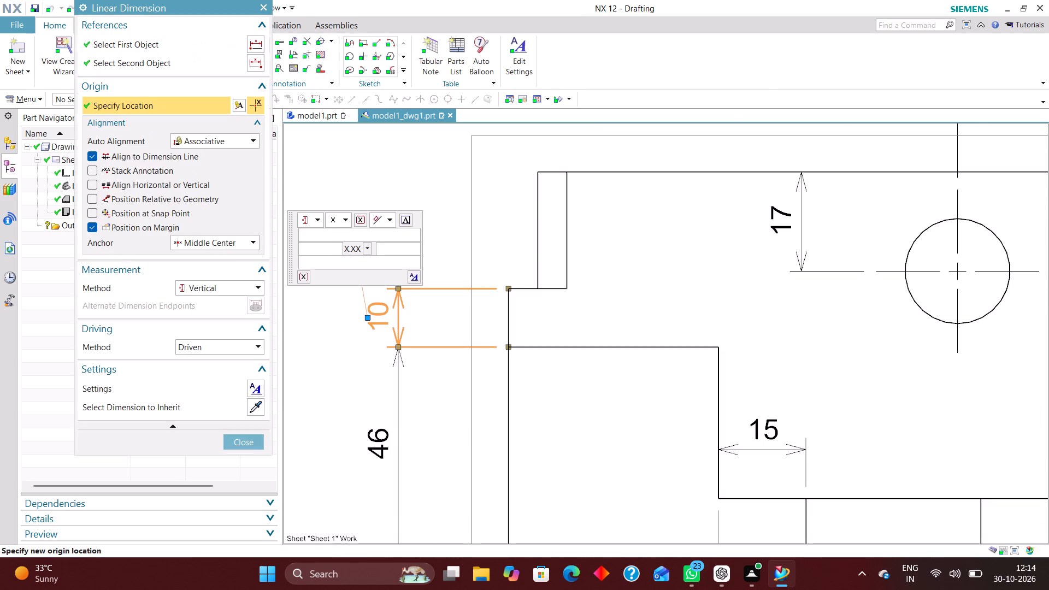
{"action": "left_click", "coordinate": [399, 286]}
{"action": "left_click", "coordinate": [352, 198]}
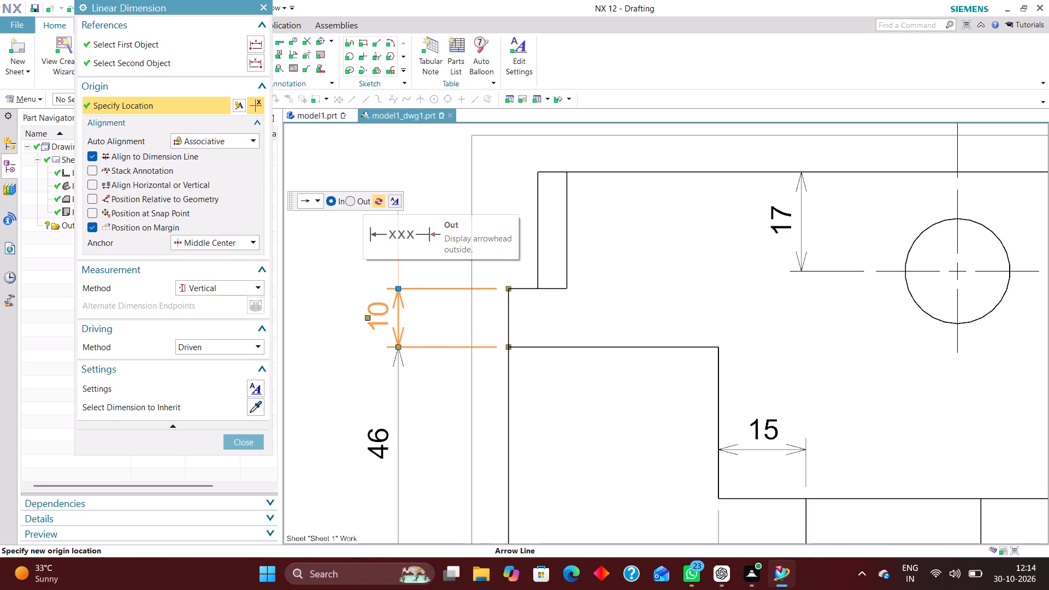
{"action": "left_click", "coordinate": [257, 438]}
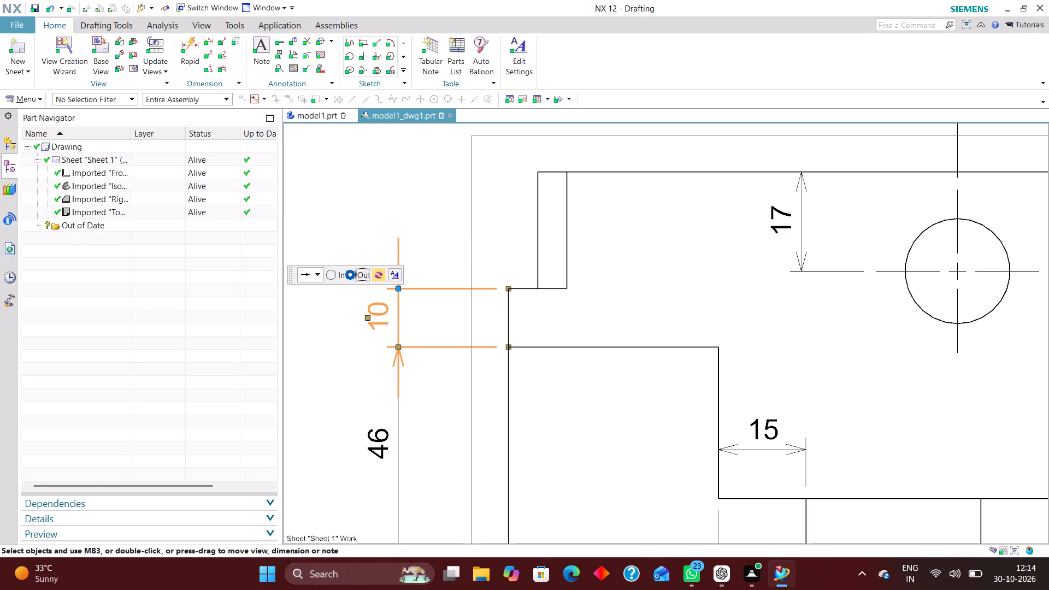
Move the slot's 9.5 mm offset dimension text to the right of its arrows in the right view and set the arrowheads to Out.
{"action": "scroll", "coordinate": [417, 260], "scroll_direction": "down", "scroll_amount": 3}
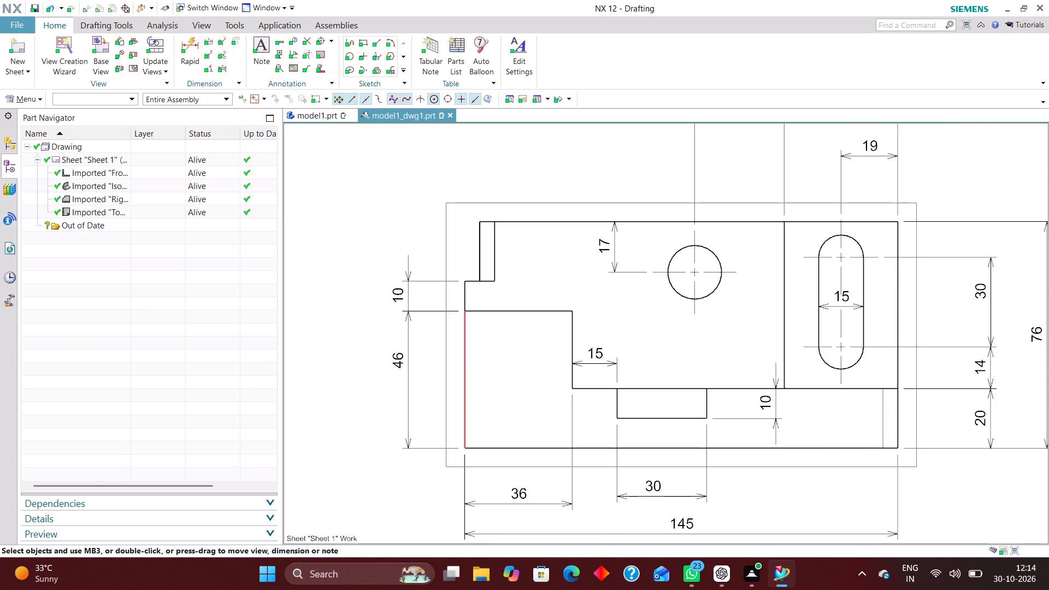
{"action": "scroll", "coordinate": [421, 288], "scroll_direction": "down", "scroll_amount": 2}
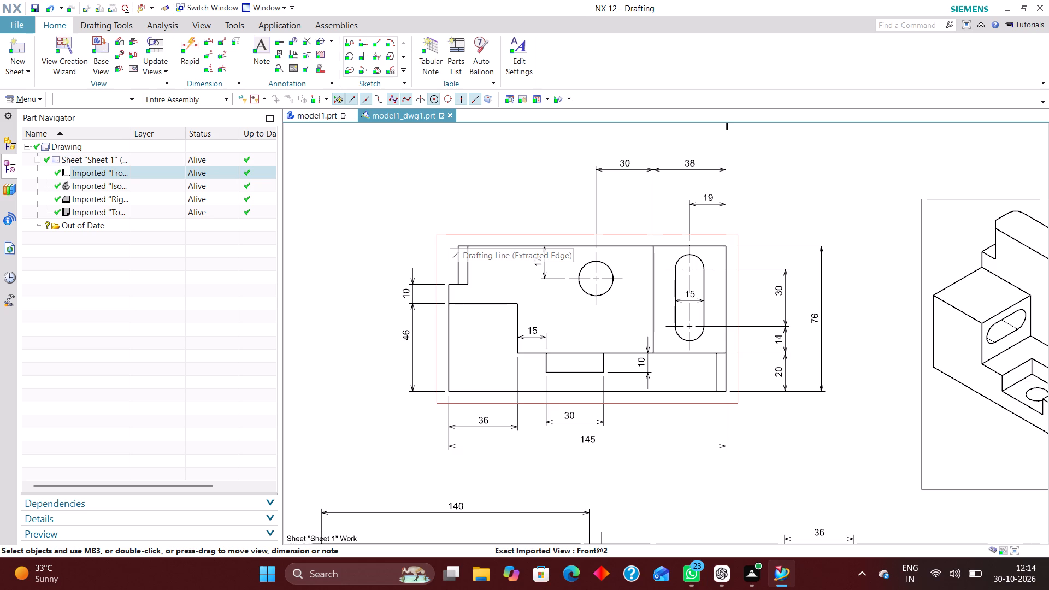
{"action": "scroll", "coordinate": [460, 296], "scroll_direction": "down", "scroll_amount": 3}
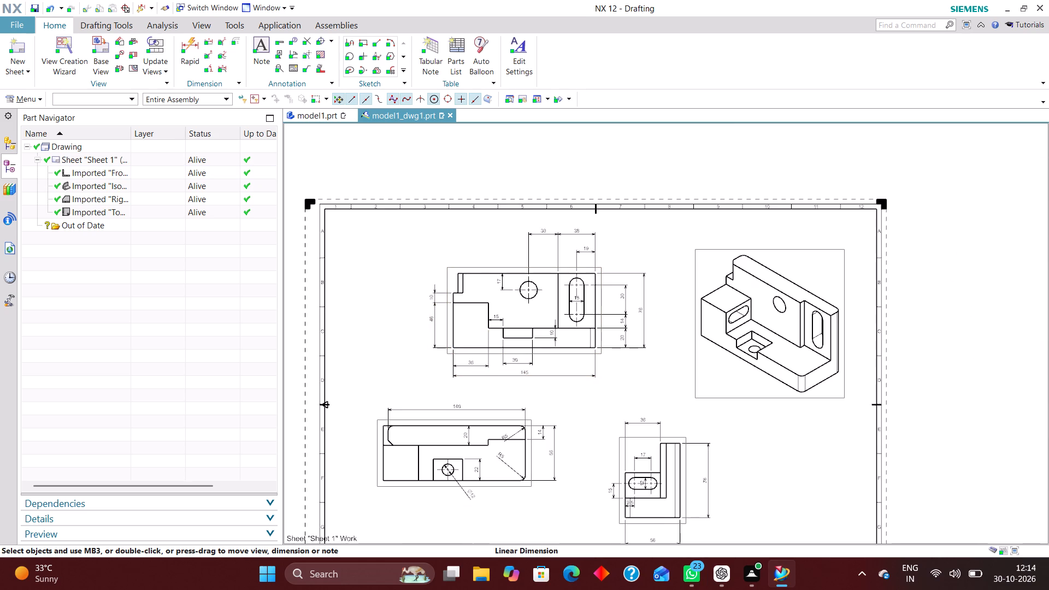
{"action": "scroll", "coordinate": [533, 364], "scroll_direction": "up", "scroll_amount": 3}
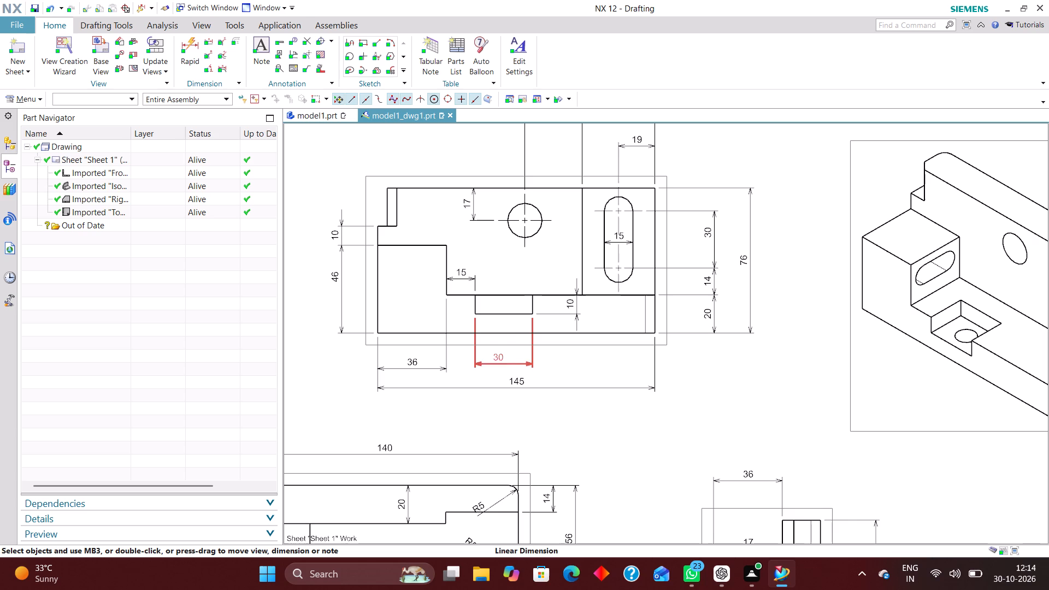
{"action": "scroll", "coordinate": [618, 225], "scroll_direction": "down", "scroll_amount": 2}
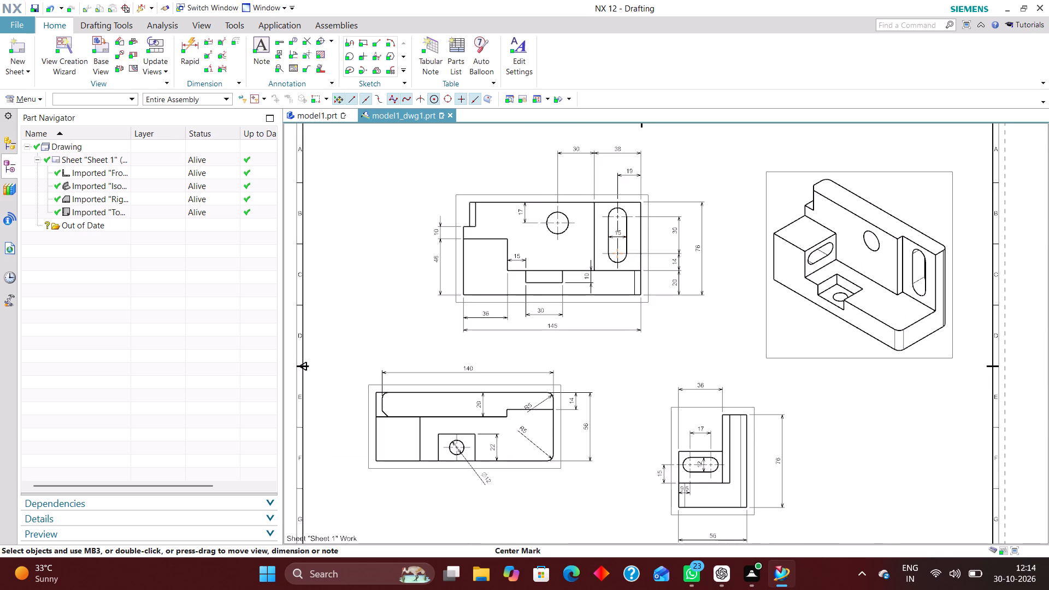
{"action": "scroll", "coordinate": [616, 313], "scroll_direction": "down", "scroll_amount": 2}
{"action": "scroll", "coordinate": [687, 475], "scroll_direction": "up", "scroll_amount": 4}
{"action": "scroll", "coordinate": [637, 363], "scroll_direction": "up", "scroll_amount": 4}
{"action": "left_click_drag", "start_coordinate": [588, 353], "coordinate": [700, 357]}
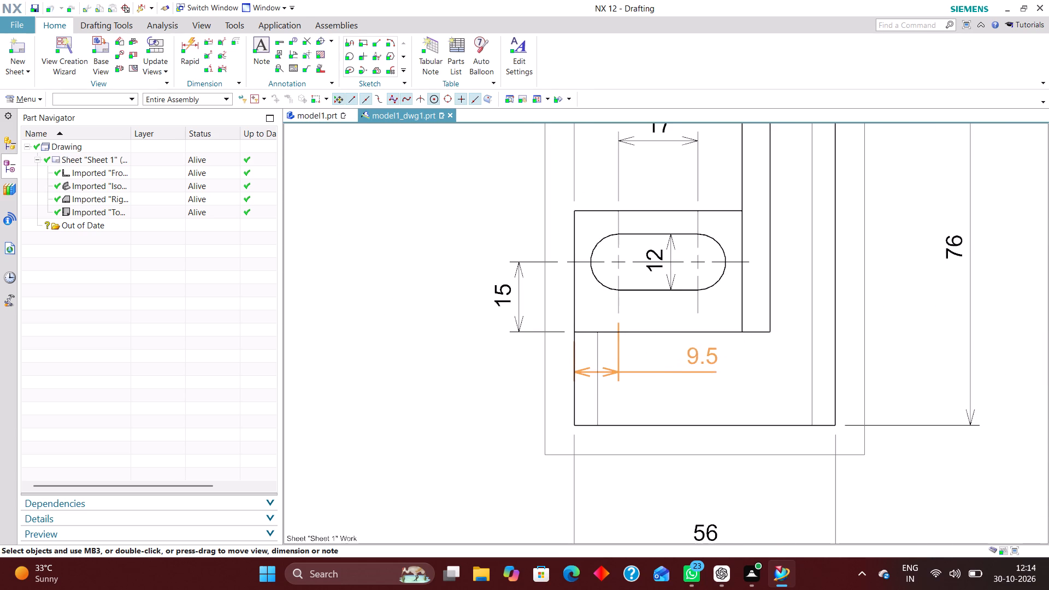
{"action": "left_click_drag", "start_coordinate": [700, 357], "coordinate": [691, 355]}
{"action": "double_click", "coordinate": [603, 369]}
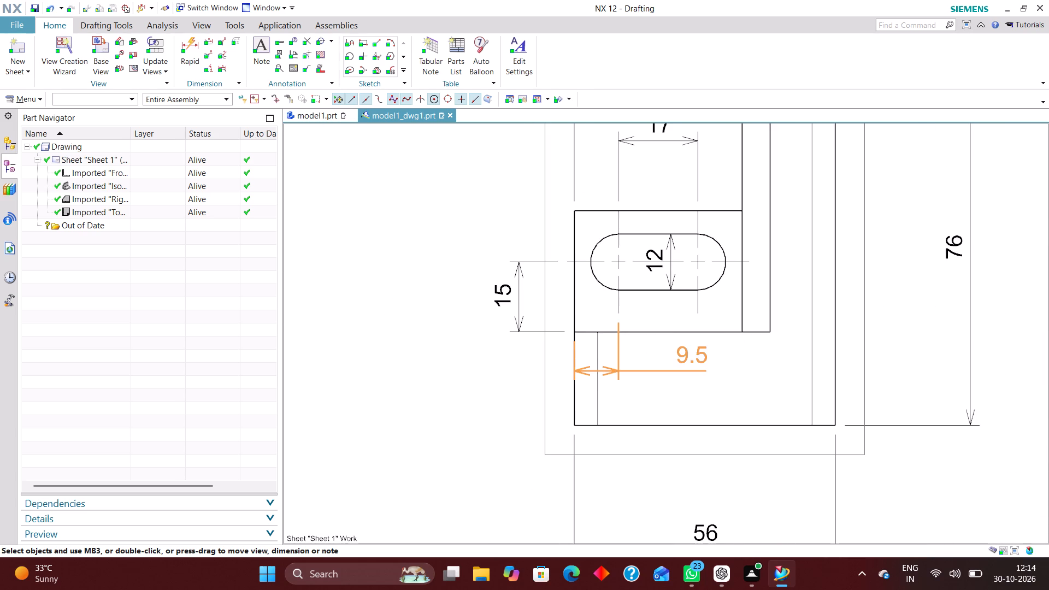
{"action": "left_click", "coordinate": [619, 371]}
{"action": "left_click", "coordinate": [541, 404]}
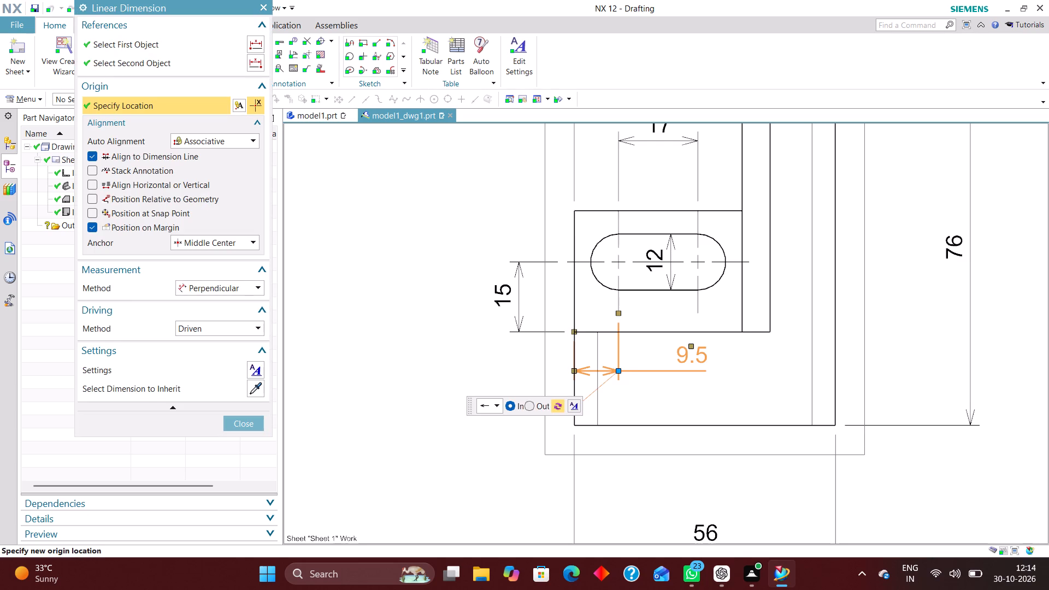
{"action": "left_click", "coordinate": [243, 421]}
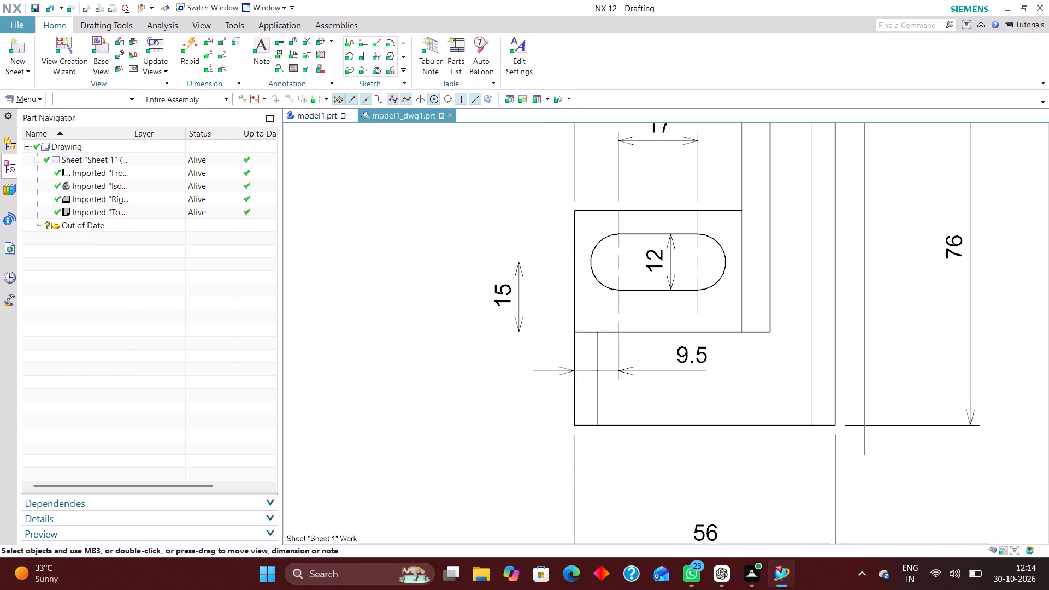
Move the overall depth dimension and the 14 mm dimension farther right of the top view, keeping them spaced apart.
{"action": "scroll", "coordinate": [633, 426], "scroll_direction": "down", "scroll_amount": 1}
{"action": "scroll", "coordinate": [527, 324], "scroll_direction": "up", "scroll_amount": 2}
{"action": "scroll", "coordinate": [564, 387], "scroll_direction": "down", "scroll_amount": 3}
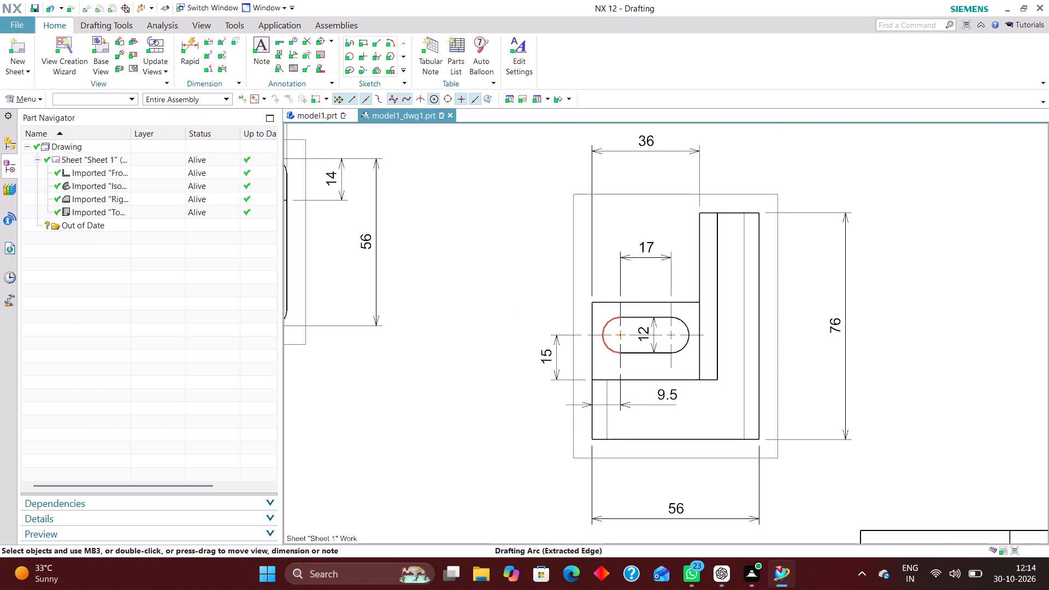
{"action": "scroll", "coordinate": [643, 307], "scroll_direction": "down", "scroll_amount": 3}
{"action": "scroll", "coordinate": [596, 357], "scroll_direction": "down", "scroll_amount": 1}
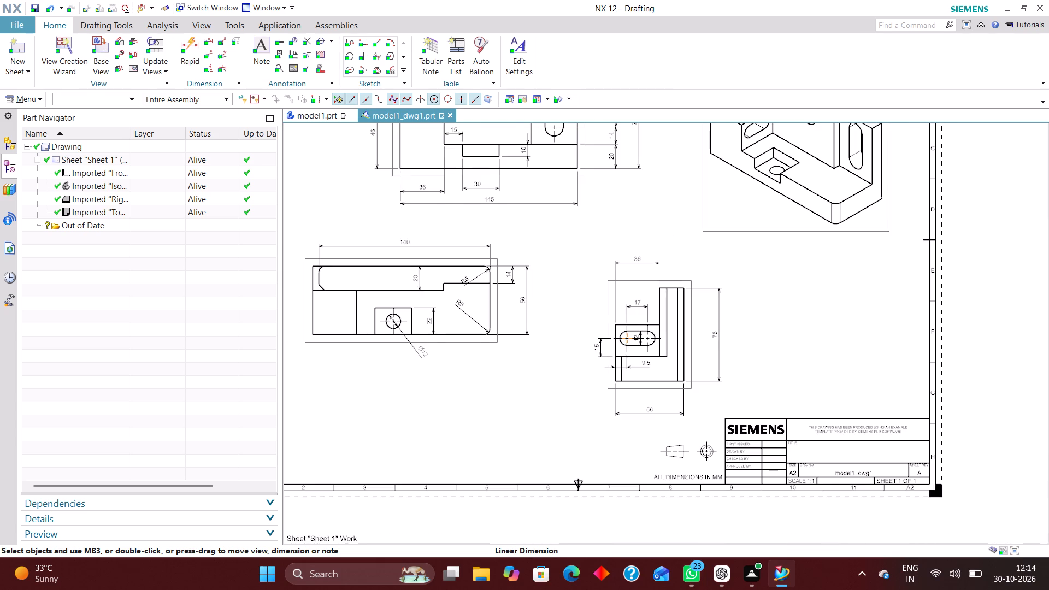
{"action": "scroll", "coordinate": [449, 349], "scroll_direction": "down", "scroll_amount": 1}
{"action": "scroll", "coordinate": [390, 301], "scroll_direction": "up", "scroll_amount": 4}
{"action": "scroll", "coordinate": [523, 442], "scroll_direction": "down", "scroll_amount": 2}
{"action": "right_click_drag", "start_coordinate": [553, 444], "coordinate": [507, 464]}
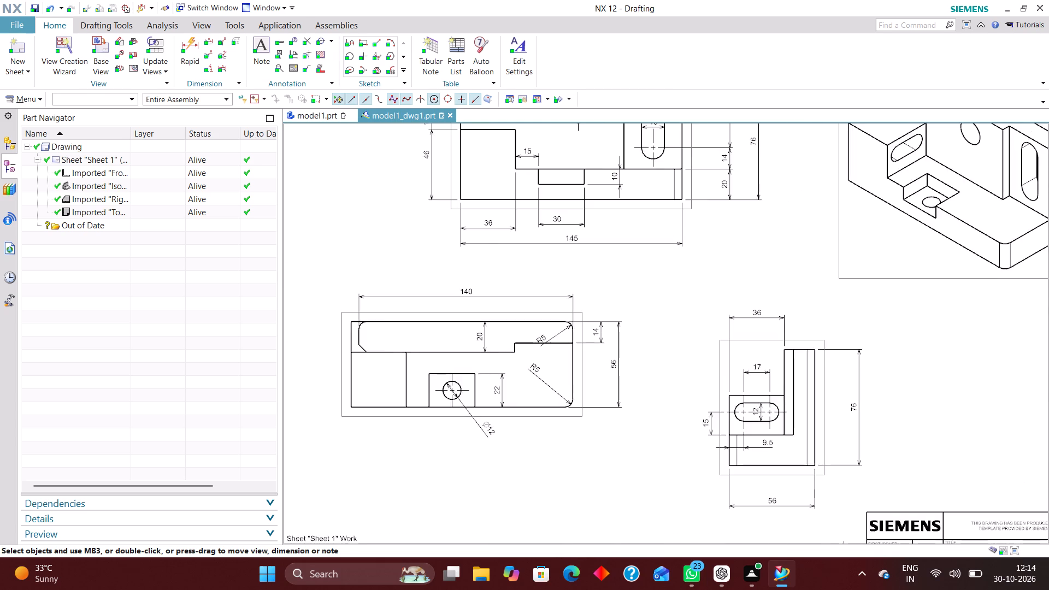
{"action": "right_click_drag", "start_coordinate": [507, 464], "coordinate": [487, 472]}
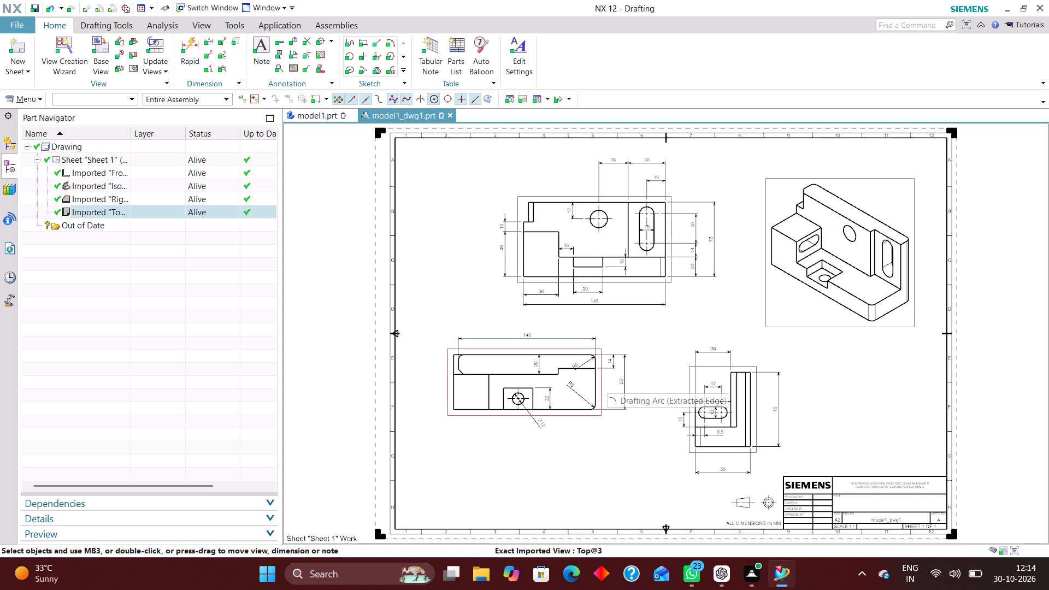
{"action": "scroll", "coordinate": [623, 391], "scroll_direction": "up", "scroll_amount": 3}
{"action": "left_click_drag", "start_coordinate": [621, 373], "coordinate": [632, 374]}
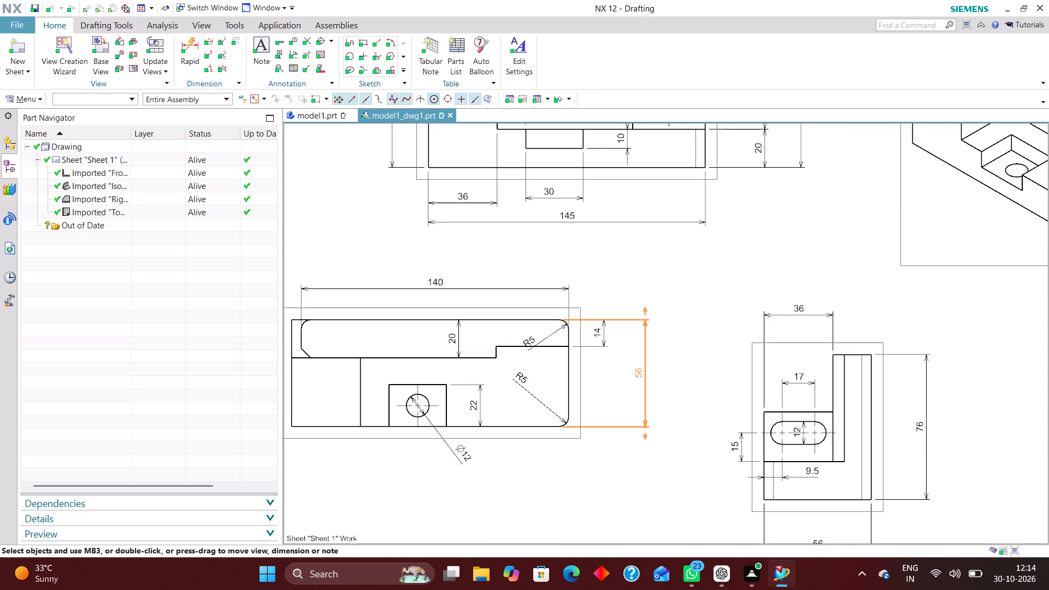
{"action": "left_click_drag", "start_coordinate": [632, 374], "coordinate": [629, 374]}
{"action": "scroll", "coordinate": [596, 337], "scroll_direction": "up", "scroll_amount": 4}
{"action": "left_click_drag", "start_coordinate": [603, 328], "coordinate": [611, 333]}
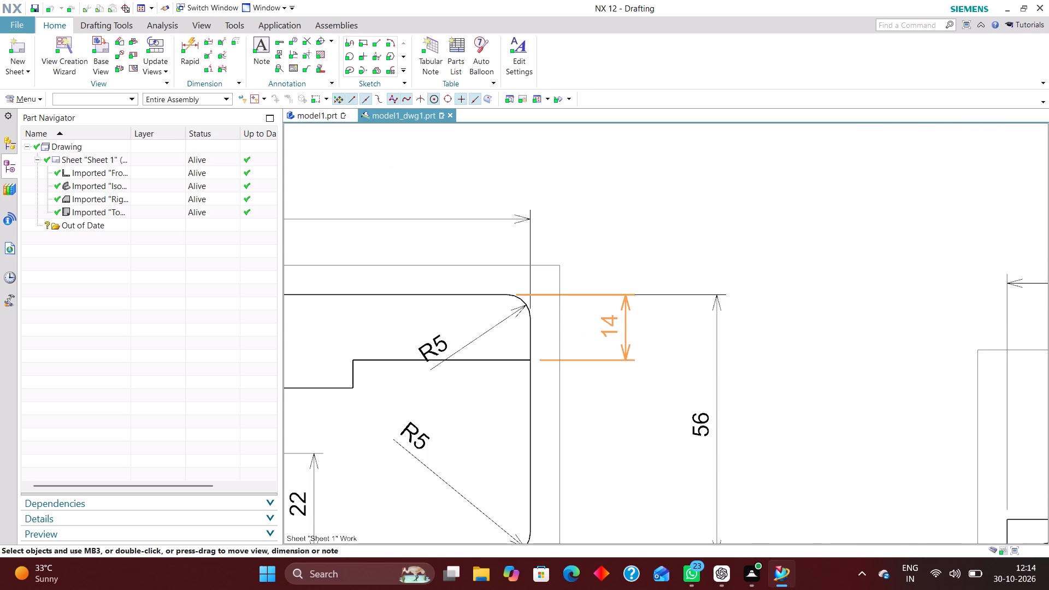
{"action": "left_click_drag", "start_coordinate": [611, 333], "coordinate": [639, 332]}
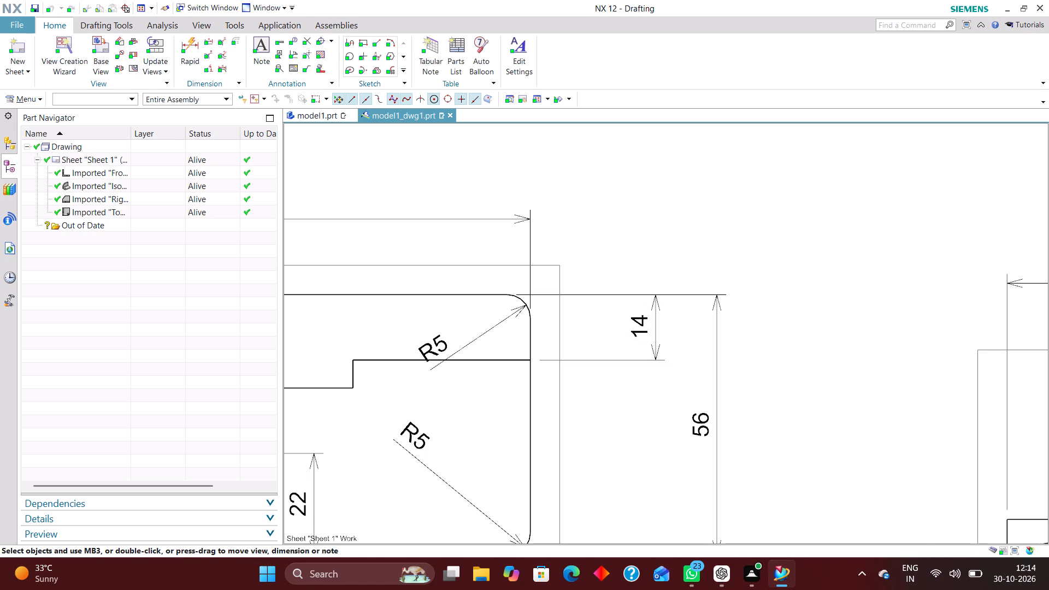
Raise the 140 mm length dimension farther above the top view.
{"action": "scroll", "coordinate": [677, 420], "scroll_direction": "down", "scroll_amount": 4}
{"action": "scroll", "coordinate": [424, 337], "scroll_direction": "up", "scroll_amount": 3}
{"action": "left_click_drag", "start_coordinate": [524, 334], "coordinate": [528, 322]}
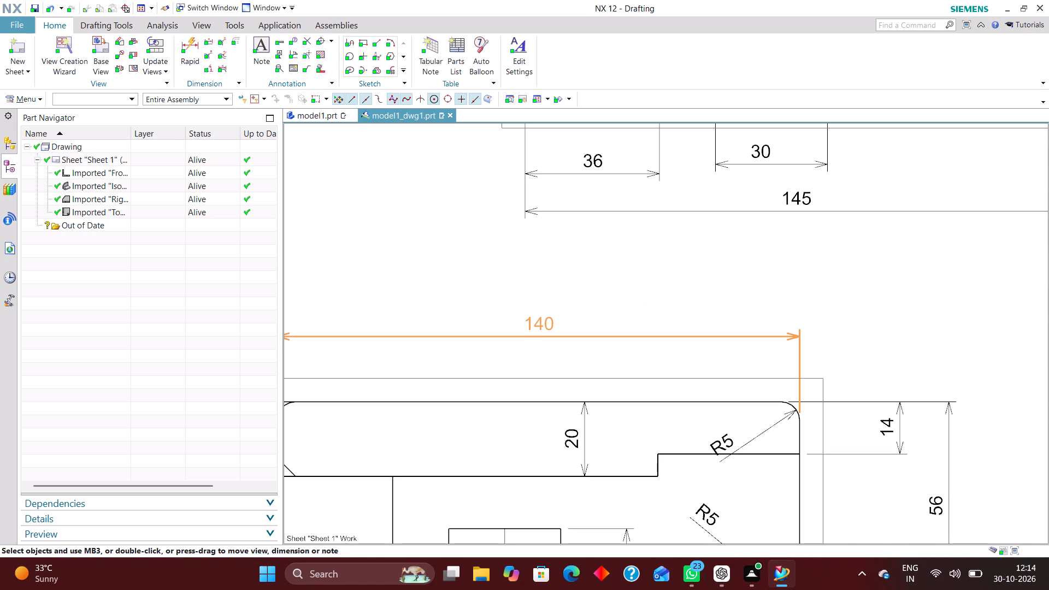
{"action": "left_click_drag", "start_coordinate": [528, 322], "coordinate": [530, 311]}
Move both R5 radius dimensions closer to their rounded corners inside the top view.
{"action": "scroll", "coordinate": [610, 345], "scroll_direction": "down", "scroll_amount": 3}
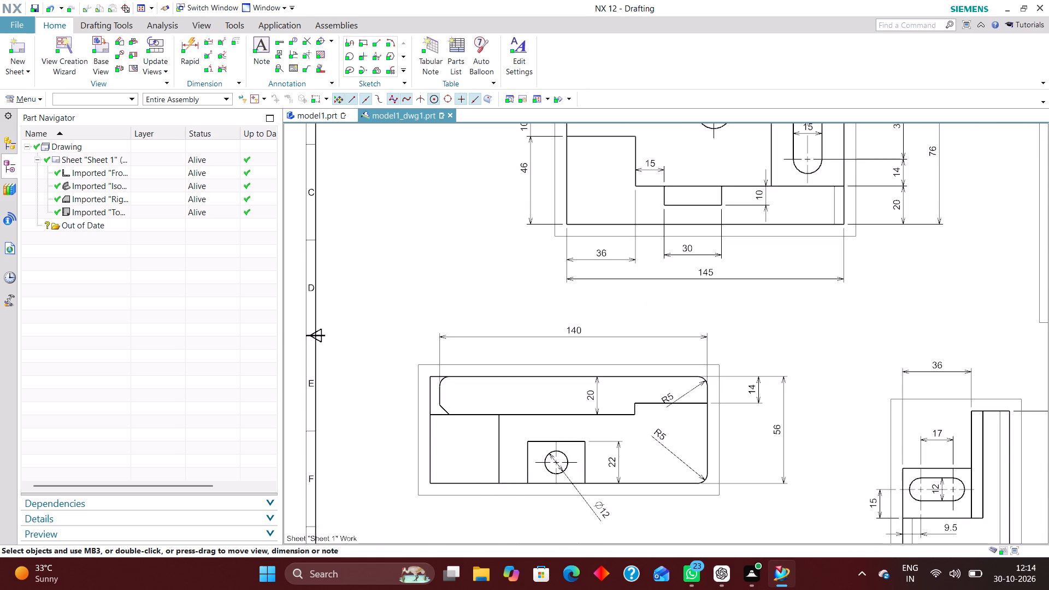
{"action": "scroll", "coordinate": [662, 430], "scroll_direction": "up", "scroll_amount": 4}
{"action": "scroll", "coordinate": [662, 418], "scroll_direction": "down", "scroll_amount": 3}
{"action": "left_click_drag", "start_coordinate": [657, 425], "coordinate": [691, 458]}
{"action": "scroll", "coordinate": [669, 391], "scroll_direction": "up", "scroll_amount": 3}
{"action": "left_click_drag", "start_coordinate": [671, 379], "coordinate": [710, 360]}
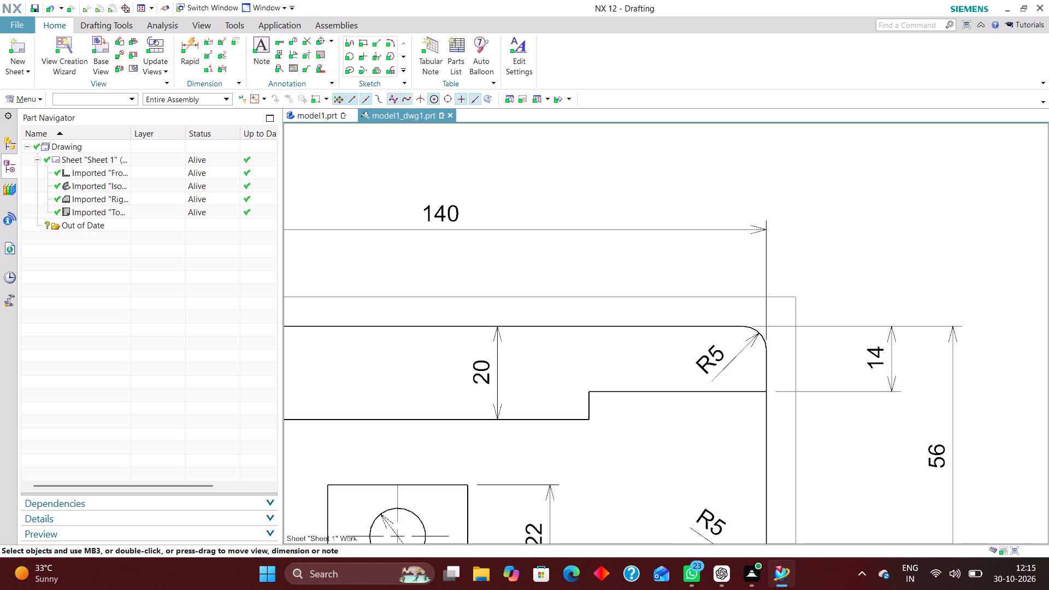
Review the whole drawing sheet and compare its views and dimensions with the 3D bracket model.
{"action": "scroll", "coordinate": [712, 396], "scroll_direction": "down", "scroll_amount": 6}
{"action": "scroll", "coordinate": [748, 311], "scroll_direction": "up", "scroll_amount": 2}
{"action": "scroll", "coordinate": [706, 367], "scroll_direction": "down", "scroll_amount": 3}
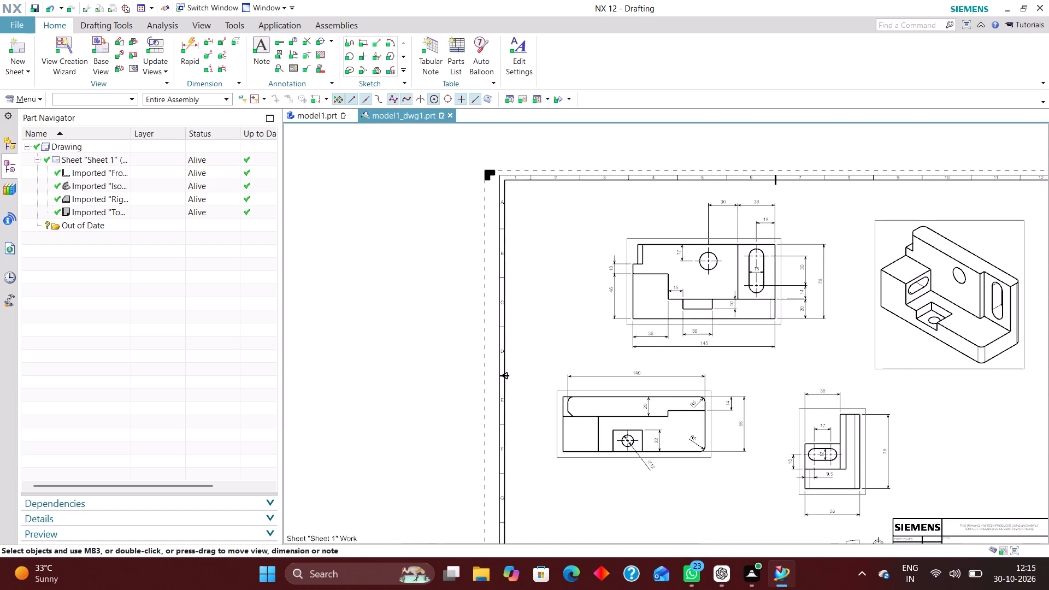
{"action": "scroll", "coordinate": [798, 340], "scroll_direction": "up", "scroll_amount": 1}
{"action": "right_click_drag", "start_coordinate": [811, 338], "coordinate": [756, 433]}
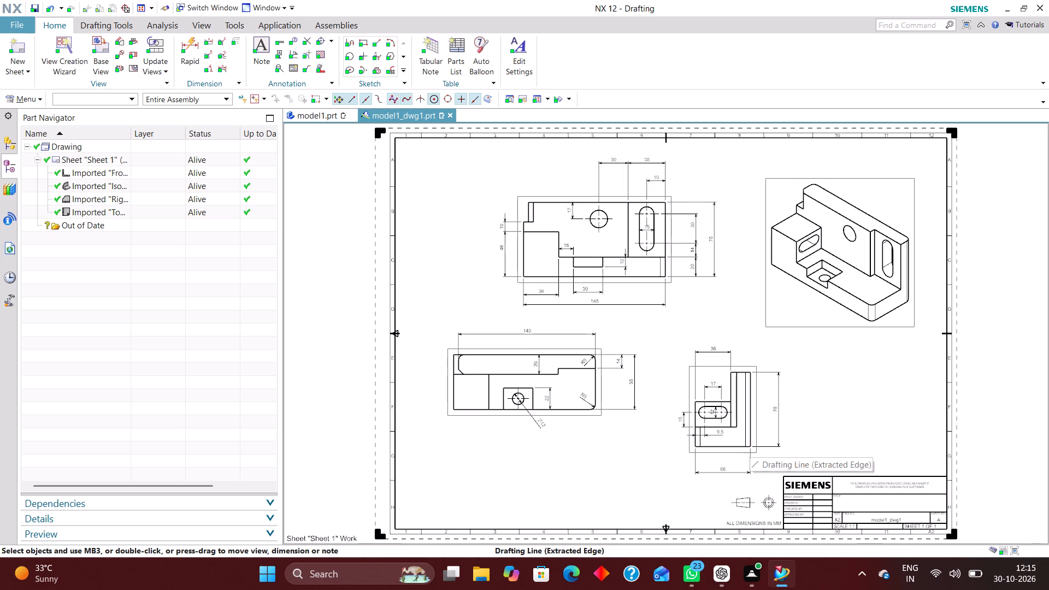
{"action": "left_click", "coordinate": [309, 113]}
{"action": "scroll", "coordinate": [653, 347], "scroll_direction": "down", "scroll_amount": 5}
{"action": "scroll", "coordinate": [685, 387], "scroll_direction": "down", "scroll_amount": 3}
{"action": "middle_click_drag", "start_coordinate": [672, 411], "coordinate": [670, 445]}
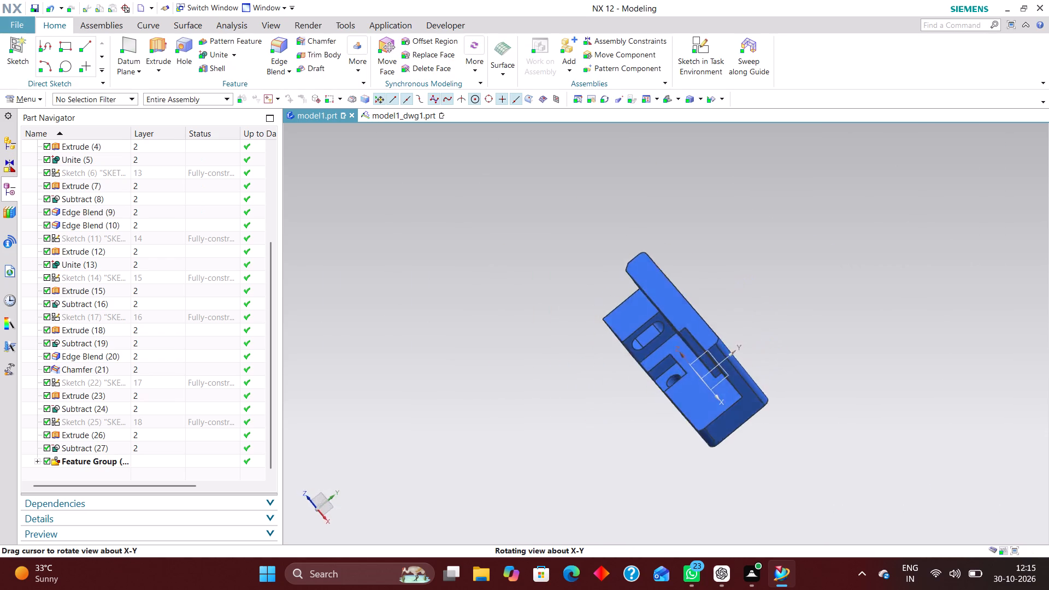
{"action": "middle_click_drag", "start_coordinate": [670, 445], "coordinate": [702, 421]}
{"action": "scroll", "coordinate": [676, 322], "scroll_direction": "up", "scroll_amount": 3}
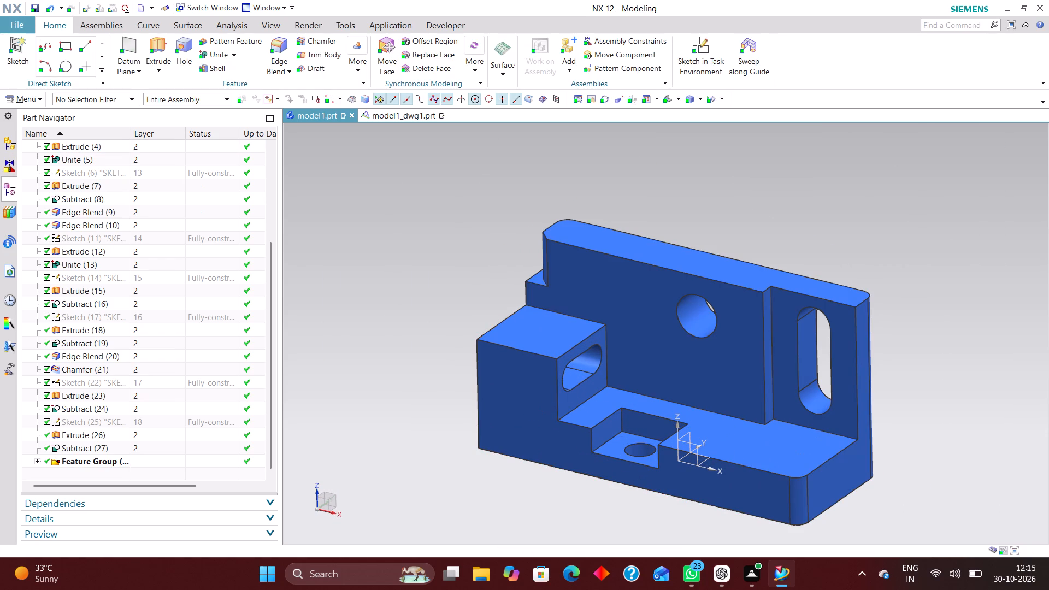
{"action": "left_click", "coordinate": [414, 120]}
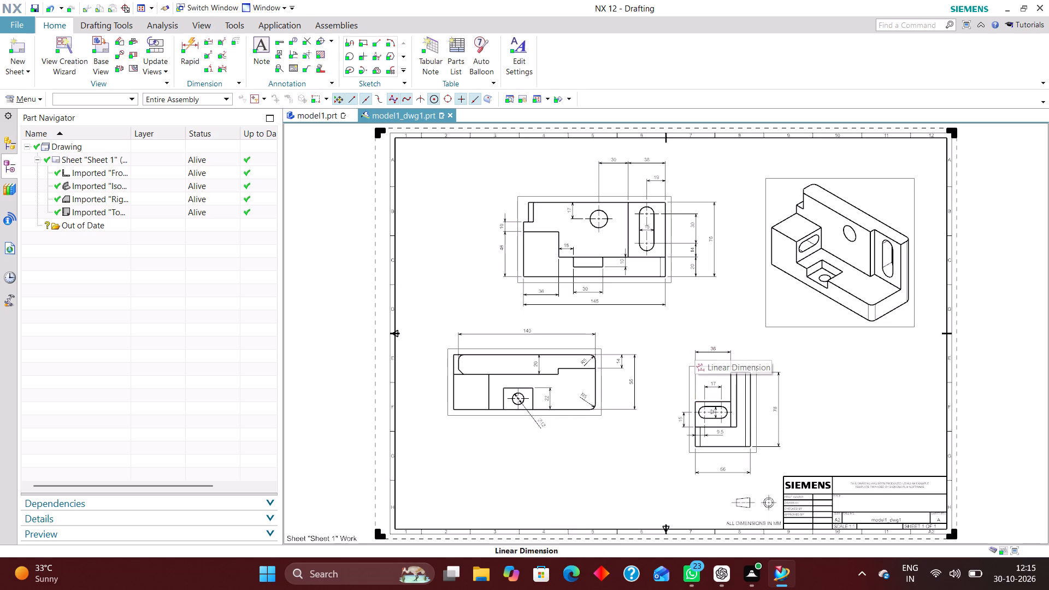
{"action": "scroll", "coordinate": [676, 318], "scroll_direction": "up", "scroll_amount": 2}
{"action": "scroll", "coordinate": [678, 345], "scroll_direction": "down", "scroll_amount": 2}
{"action": "scroll", "coordinate": [653, 345], "scroll_direction": "up", "scroll_amount": 1}
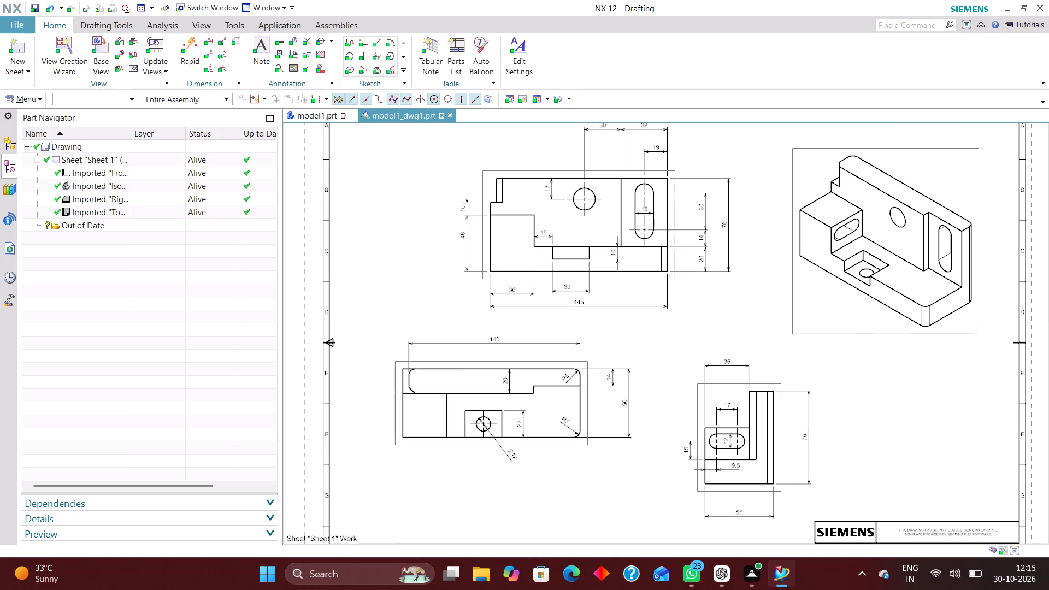
{"action": "right_click_drag", "start_coordinate": [722, 293], "coordinate": [664, 399]}
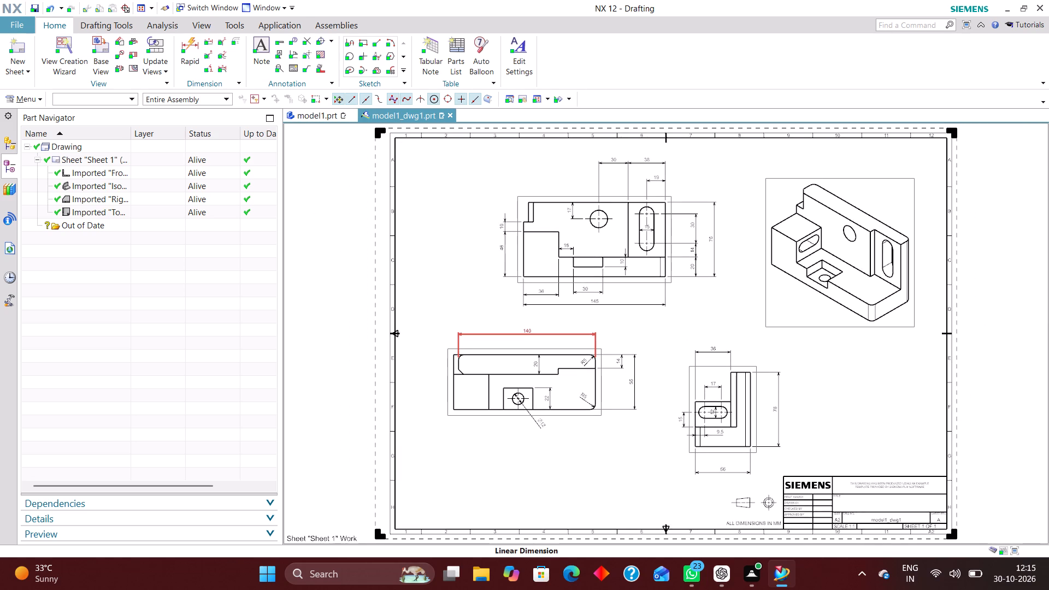
Set the top view's Ø12 hole dimension to Horizontal Text with Text above Stub, and shift its label slightly right below the view.
{"action": "scroll", "coordinate": [535, 329], "scroll_direction": "up", "scroll_amount": 3}
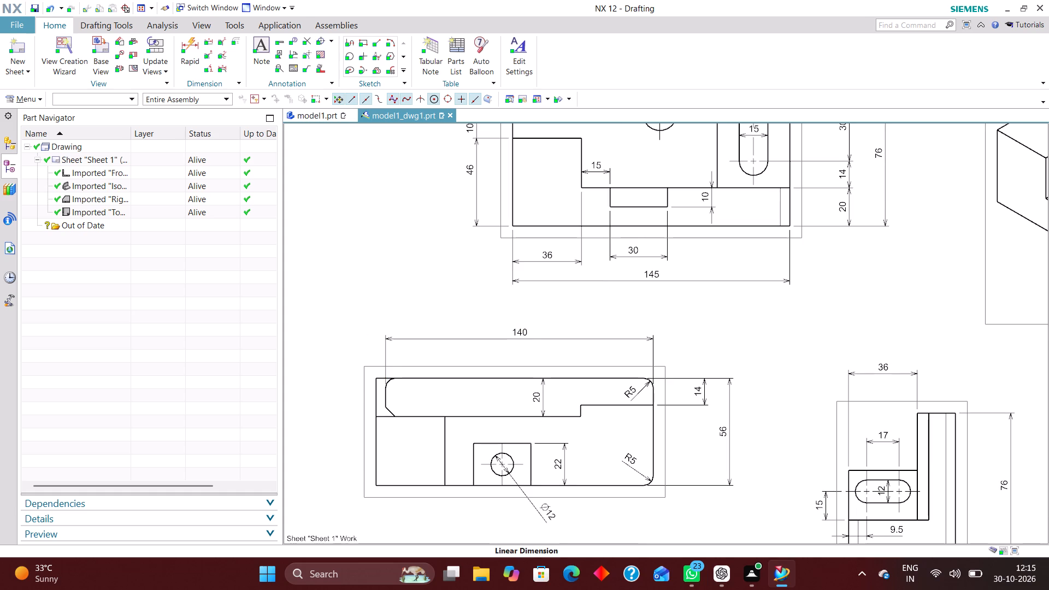
{"action": "scroll", "coordinate": [537, 388], "scroll_direction": "down", "scroll_amount": 3}
{"action": "scroll", "coordinate": [527, 480], "scroll_direction": "up", "scroll_amount": 3}
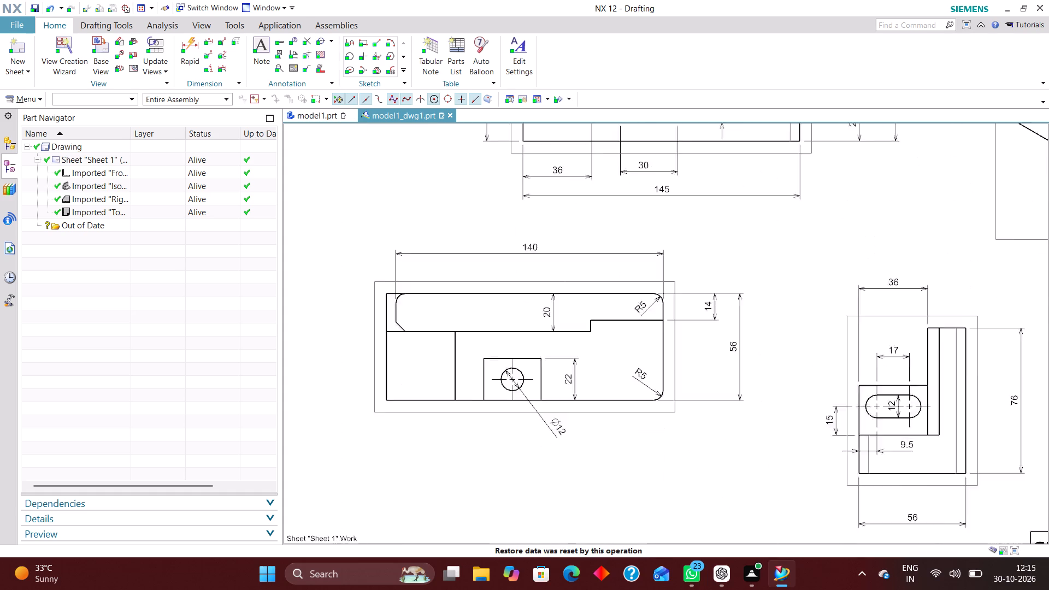
{"action": "scroll", "coordinate": [531, 477], "scroll_direction": "up", "scroll_amount": 1}
{"action": "double_click", "coordinate": [567, 426]}
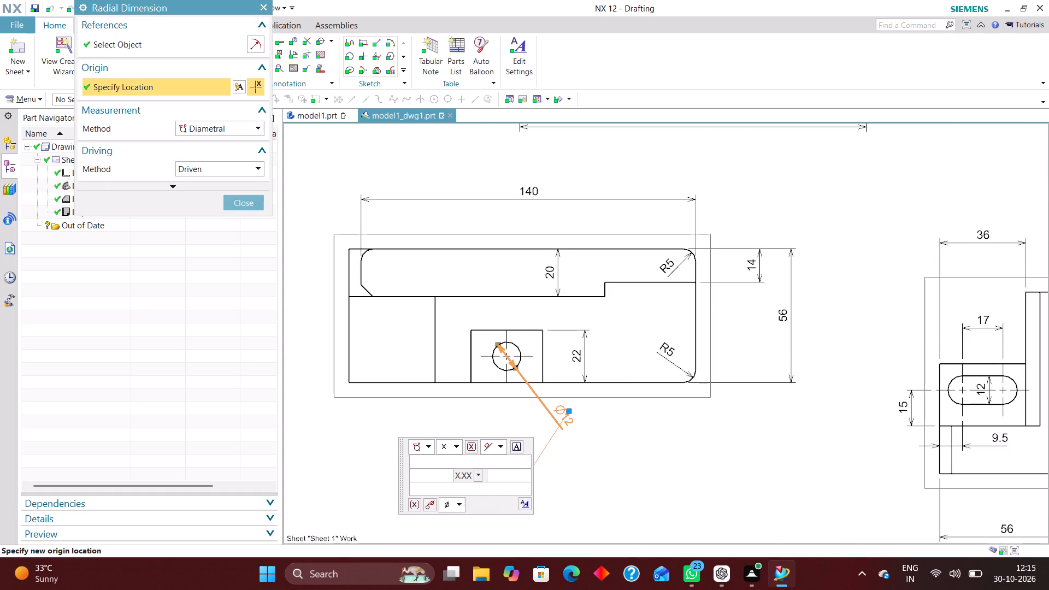
{"action": "left_click", "coordinate": [523, 506]}
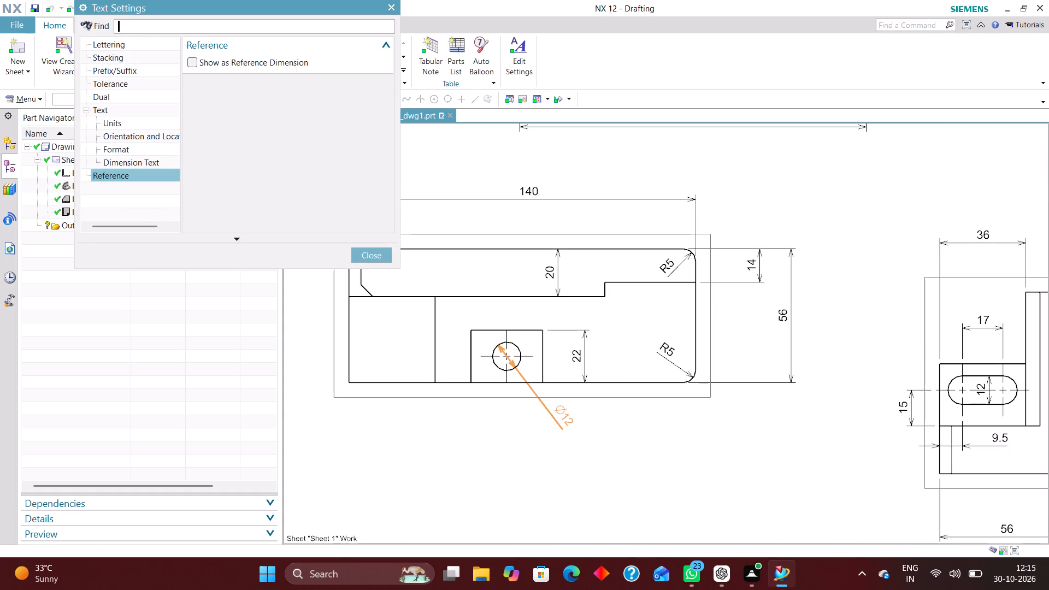
{"action": "left_click", "coordinate": [124, 110]}
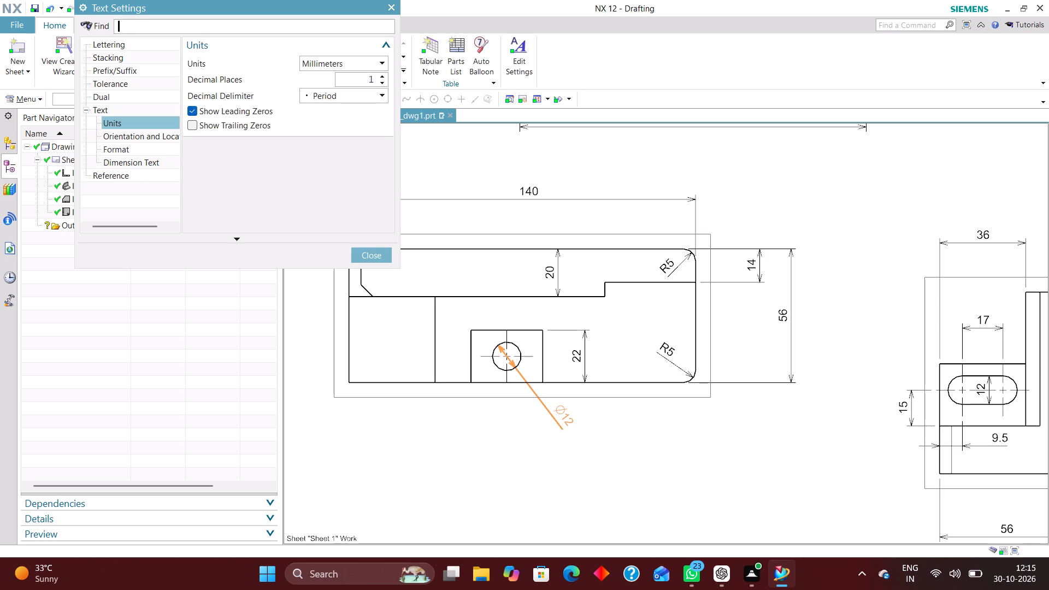
{"action": "left_click", "coordinate": [152, 135]}
{"action": "left_click", "coordinate": [357, 61]}
{"action": "left_click", "coordinate": [350, 80]}
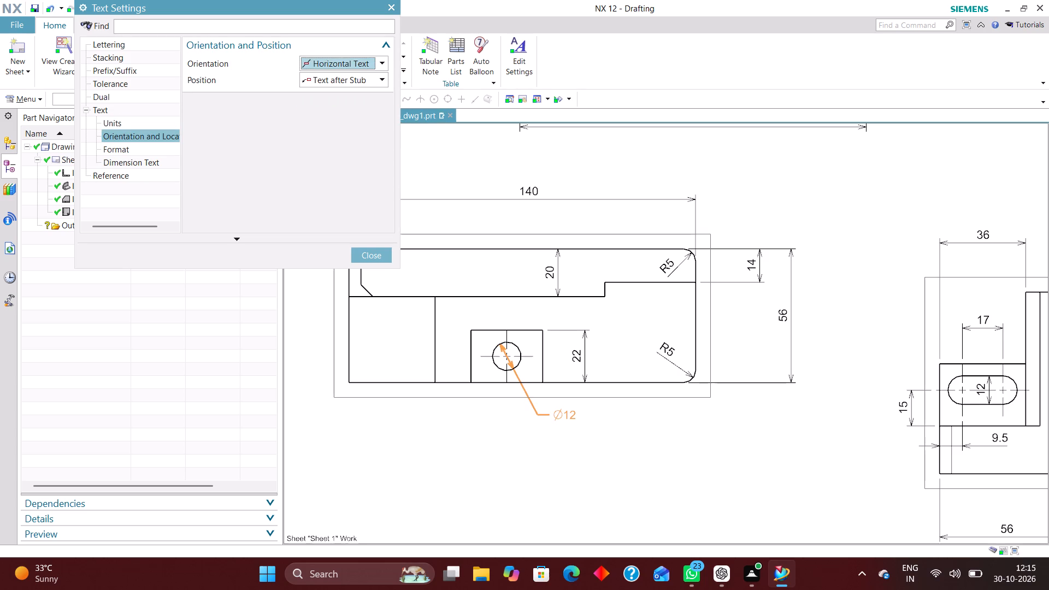
{"action": "left_click", "coordinate": [352, 81]}
{"action": "left_click", "coordinate": [351, 102]}
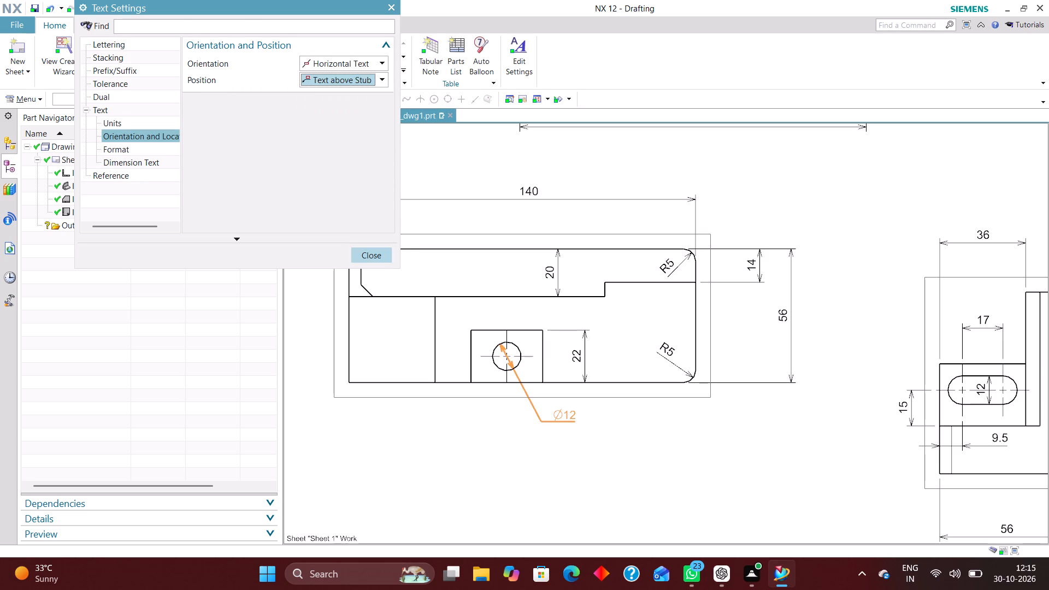
{"action": "left_click", "coordinate": [381, 256]}
{"action": "left_click", "coordinate": [246, 202]}
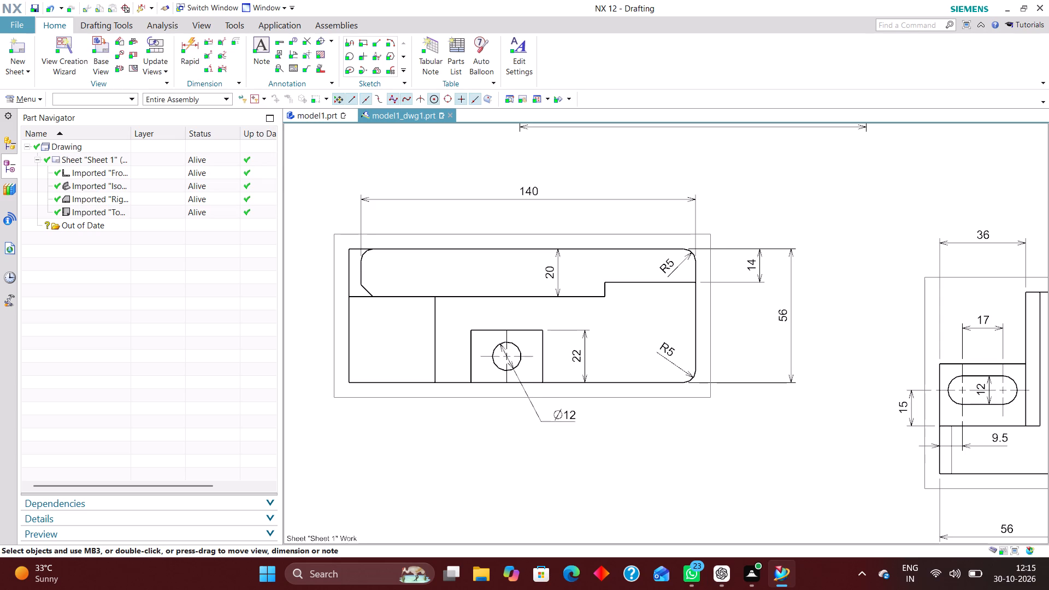
{"action": "left_click_drag", "start_coordinate": [552, 422], "coordinate": [577, 416]}
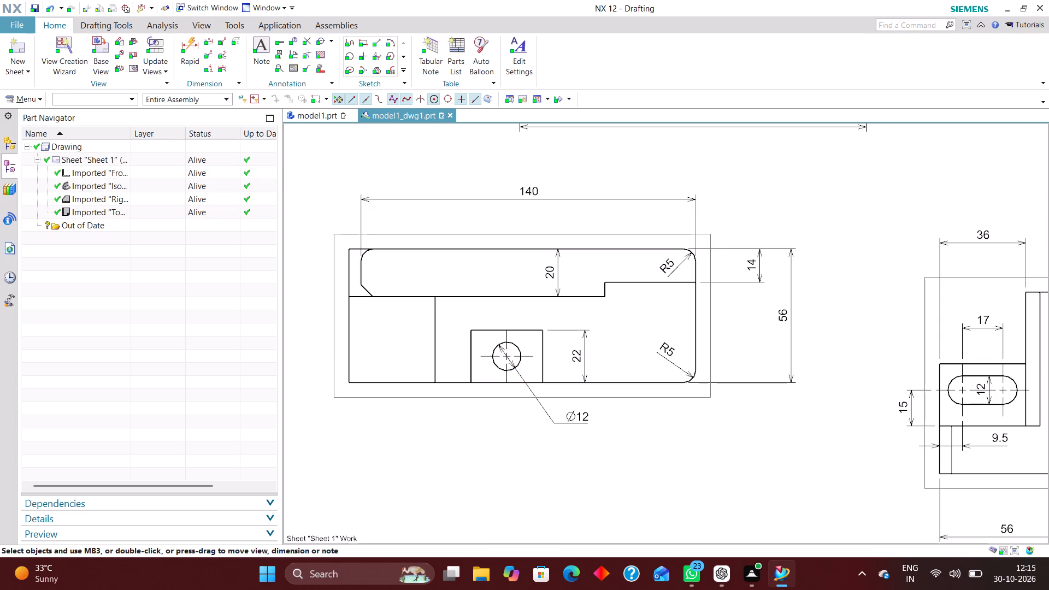
Examine the drawing sheet's views, dimension placement and title block area.
{"action": "scroll", "coordinate": [608, 488], "scroll_direction": "down", "scroll_amount": 2}
{"action": "scroll", "coordinate": [643, 461], "scroll_direction": "down", "scroll_amount": 2}
{"action": "scroll", "coordinate": [517, 287], "scroll_direction": "up", "scroll_amount": 1}
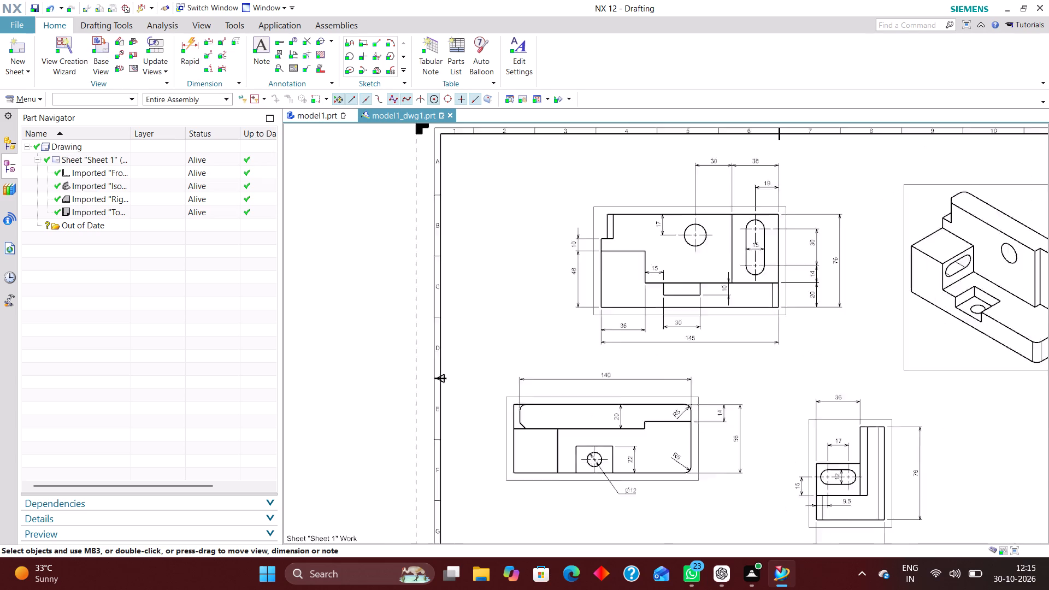
{"action": "scroll", "coordinate": [517, 287], "scroll_direction": "up", "scroll_amount": 1}
{"action": "right_click_drag", "start_coordinate": [533, 227], "coordinate": [465, 423]}
{"action": "right_click_drag", "start_coordinate": [512, 316], "coordinate": [395, 359]}
{"action": "right_click_drag", "start_coordinate": [553, 178], "coordinate": [441, 326]}
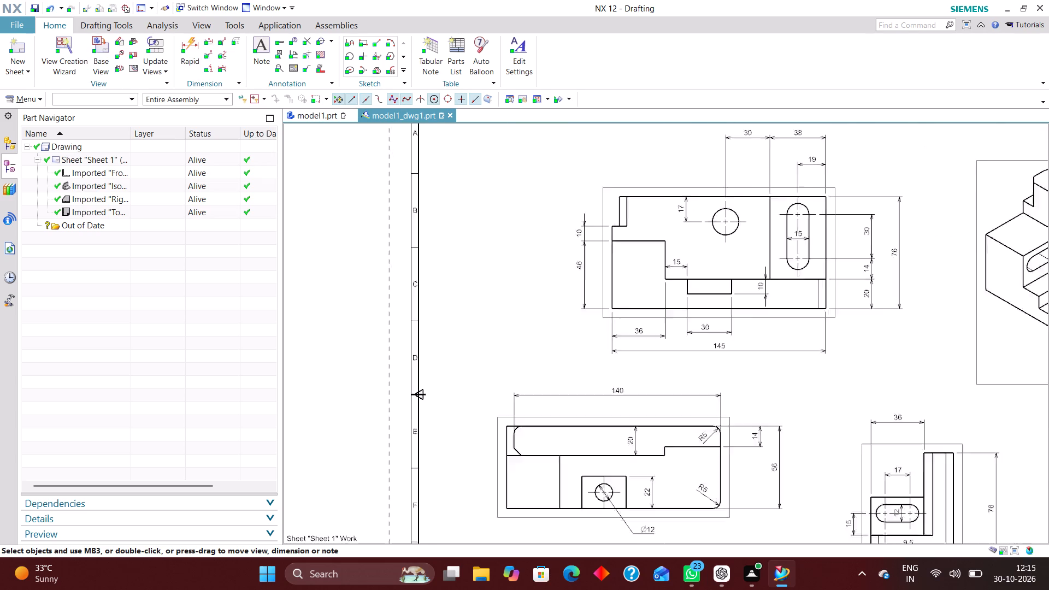
{"action": "scroll", "coordinate": [747, 231], "scroll_direction": "up", "scroll_amount": 2}
{"action": "scroll", "coordinate": [616, 229], "scroll_direction": "down", "scroll_amount": 2}
{"action": "scroll", "coordinate": [746, 332], "scroll_direction": "down", "scroll_amount": 2}
{"action": "scroll", "coordinate": [743, 386], "scroll_direction": "up", "scroll_amount": 3}
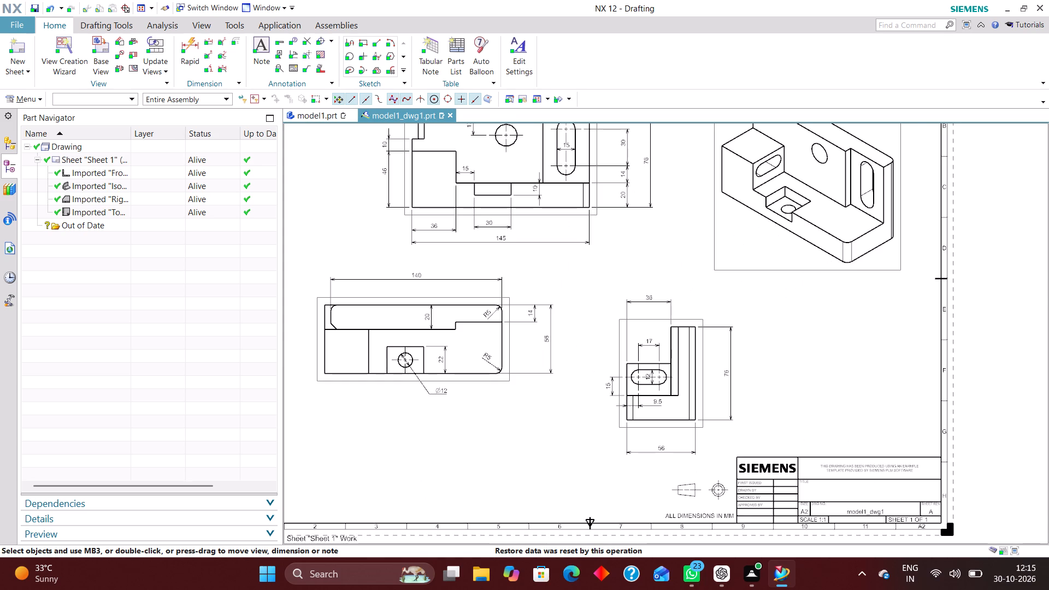
{"action": "key", "text": "ctrl+l"}
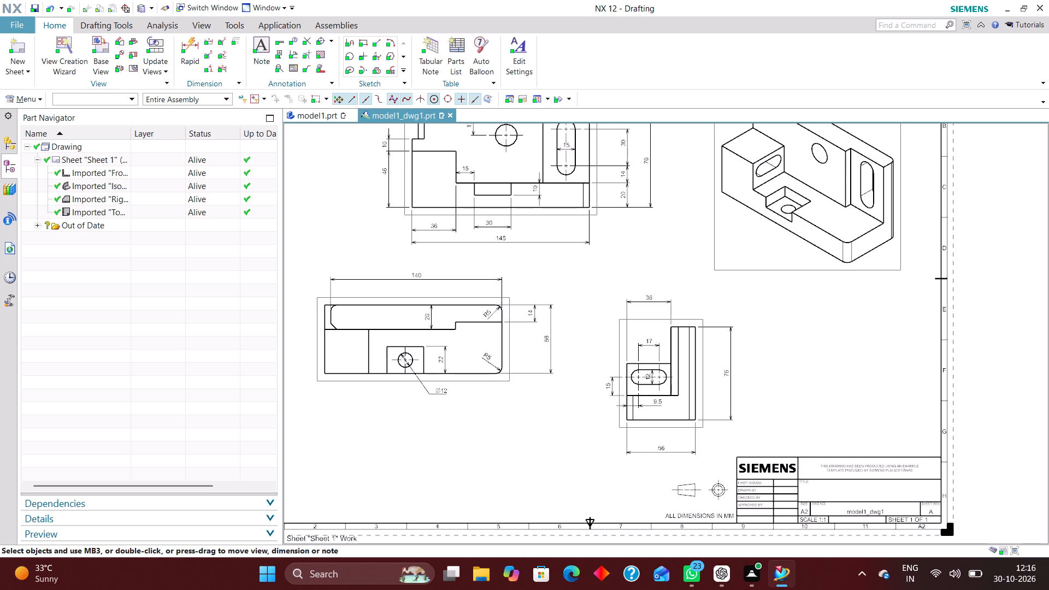
Move the top view slightly up and to the left on the sheet.
{"action": "scroll", "coordinate": [536, 458], "scroll_direction": "down", "scroll_amount": 5}
{"action": "scroll", "coordinate": [532, 457], "scroll_direction": "up", "scroll_amount": 3}
{"action": "right_click_drag", "start_coordinate": [563, 405], "coordinate": [488, 476]}
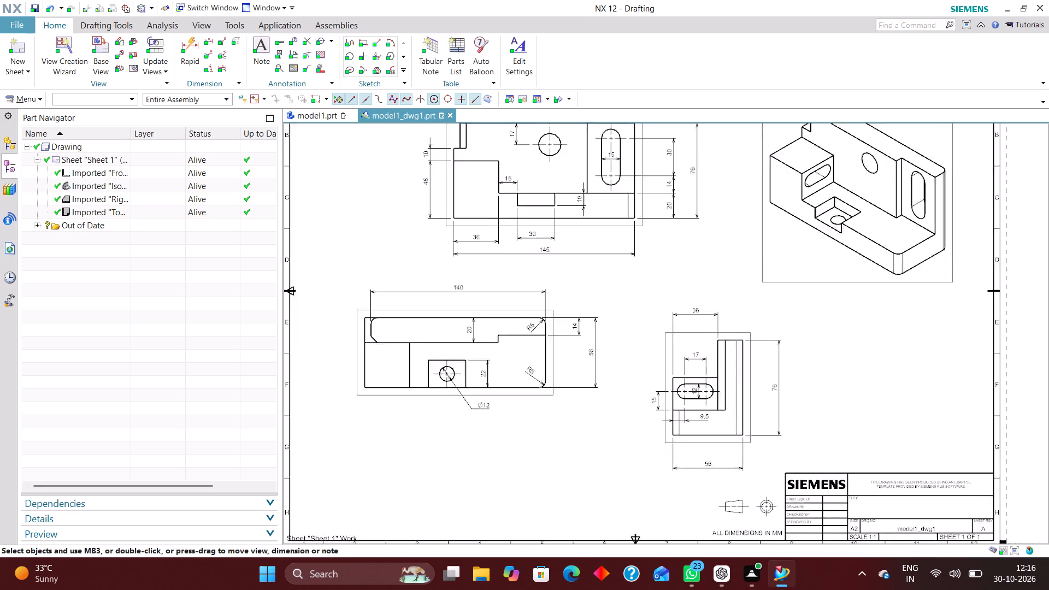
{"action": "scroll", "coordinate": [539, 349], "scroll_direction": "up", "scroll_amount": 3}
{"action": "left_click_drag", "start_coordinate": [492, 344], "coordinate": [482, 340]}
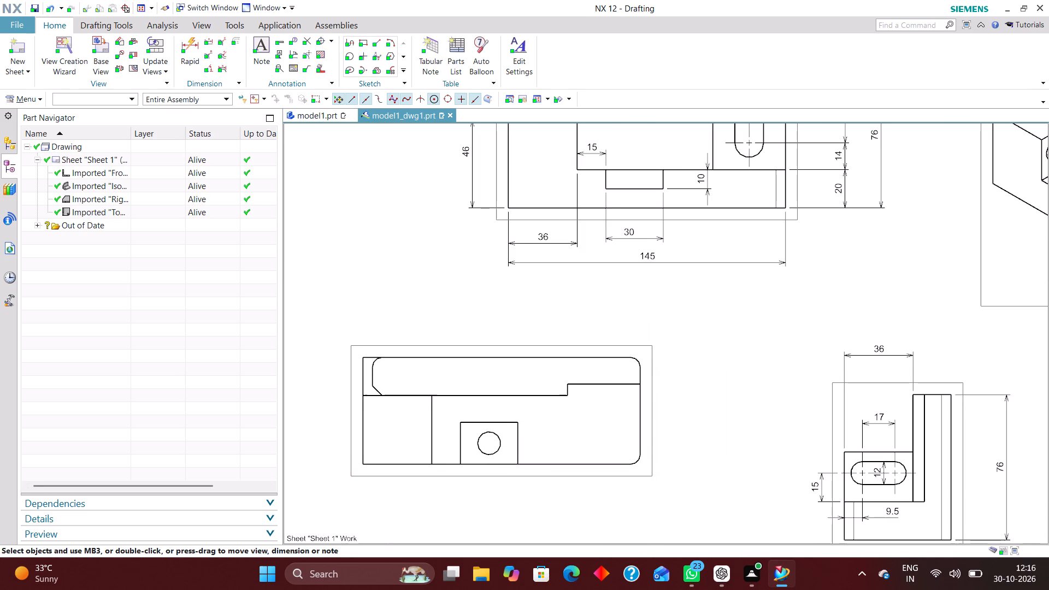
{"action": "left_click_drag", "start_coordinate": [482, 340], "coordinate": [473, 337]}
Shift the front view and the right view slightly up and to the left on the sheet.
{"action": "scroll", "coordinate": [436, 346], "scroll_direction": "down", "scroll_amount": 3}
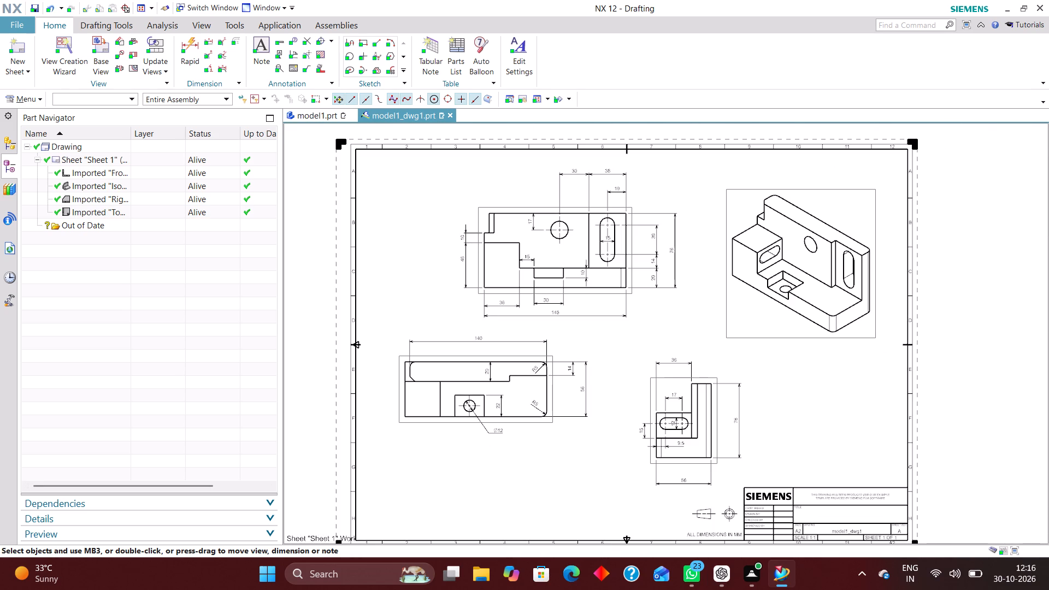
{"action": "right_click_drag", "start_coordinate": [626, 330], "coordinate": [596, 440]}
{"action": "right_click_drag", "start_coordinate": [615, 399], "coordinate": [496, 494]}
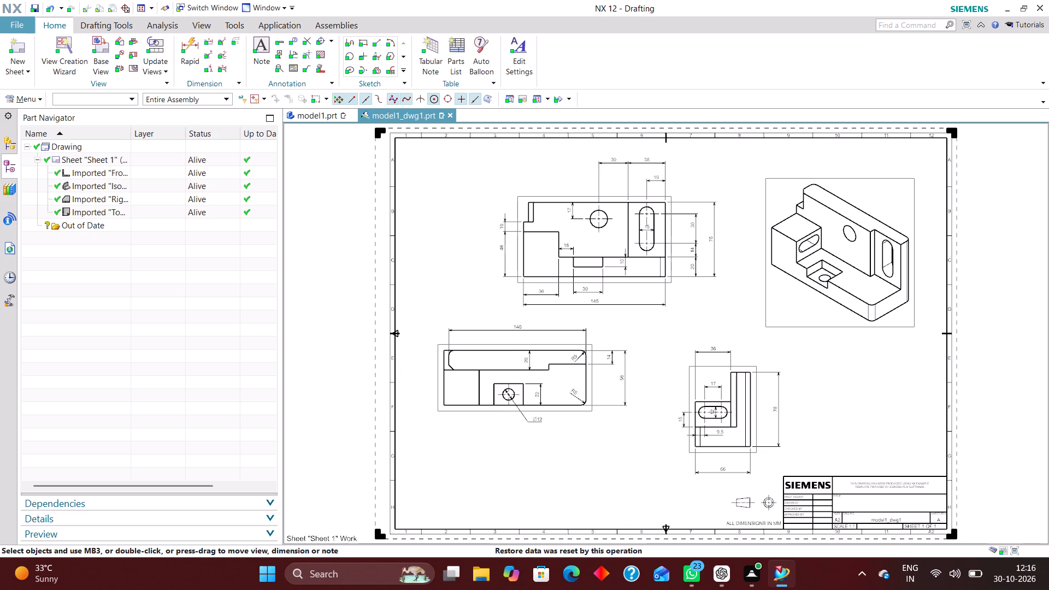
{"action": "left_click_drag", "start_coordinate": [533, 194], "coordinate": [530, 187]}
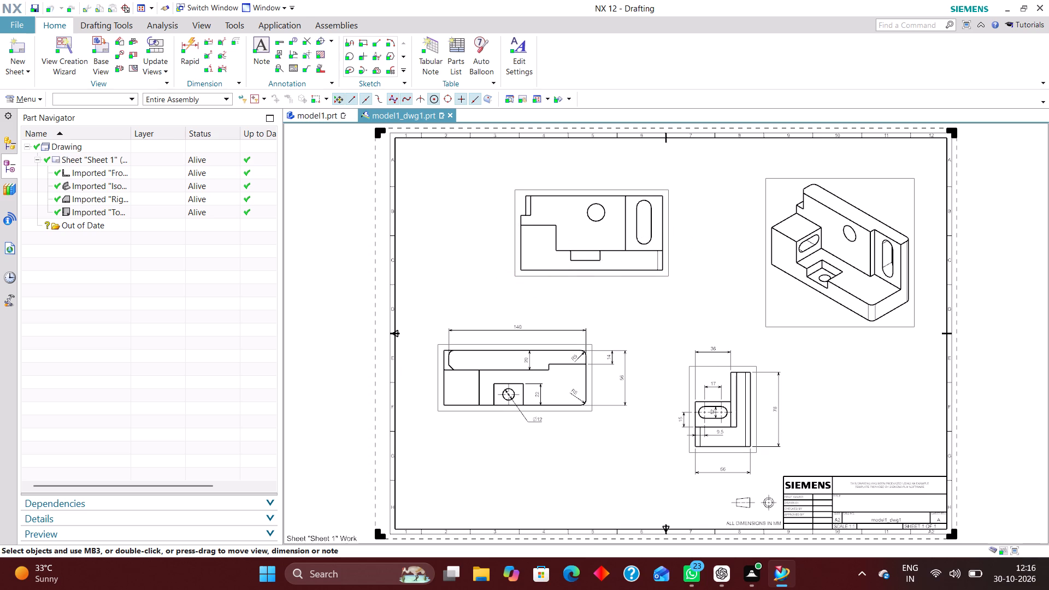
{"action": "left_click_drag", "start_coordinate": [530, 187], "coordinate": [529, 187]}
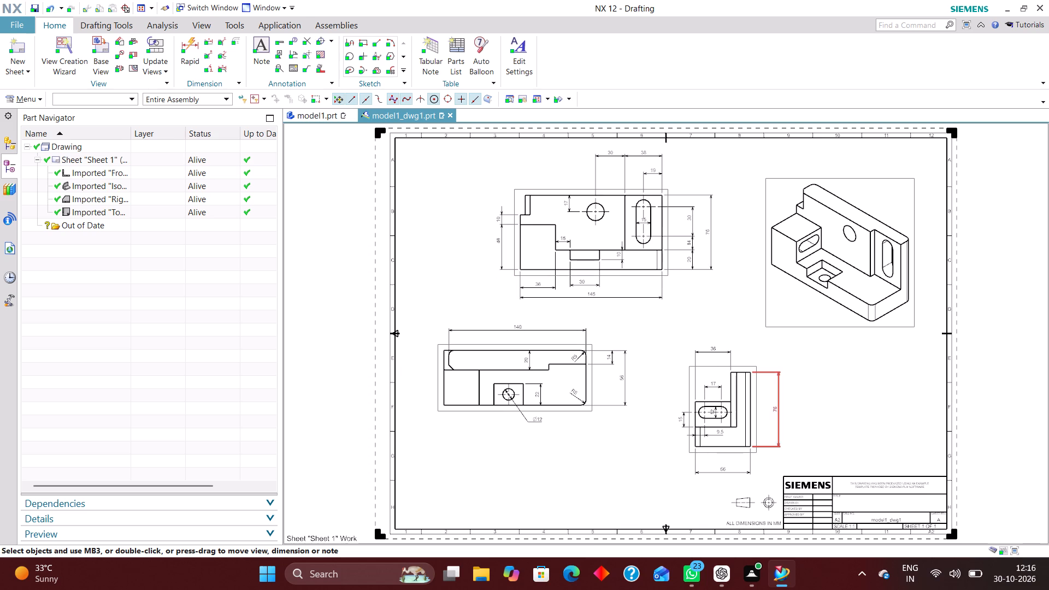
{"action": "left_click_drag", "start_coordinate": [687, 451], "coordinate": [677, 448]}
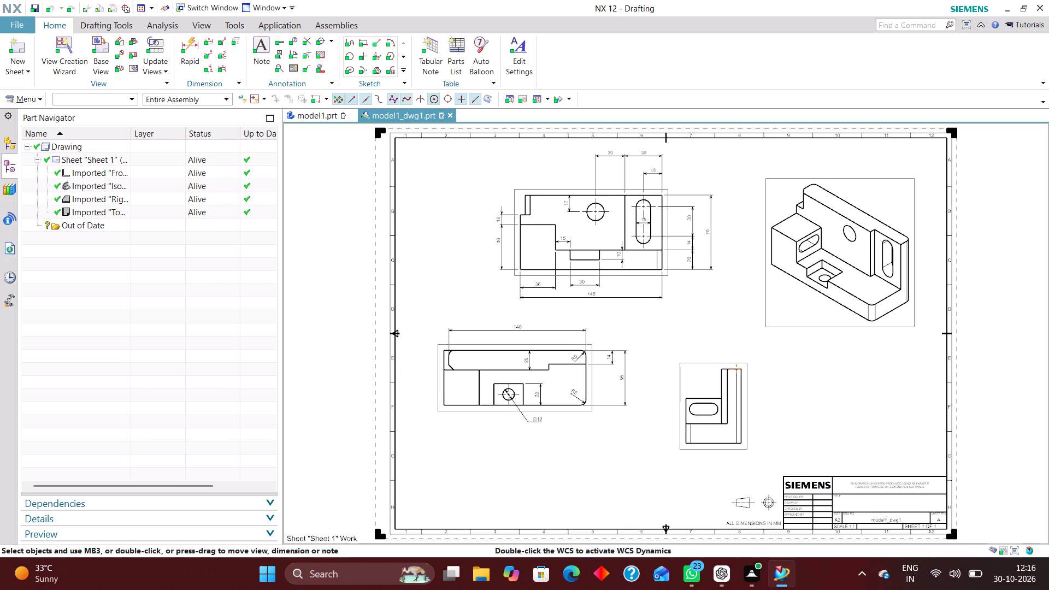
Open the sheet's title block for populating its cell values.
{"action": "right_click", "coordinate": [779, 494]}
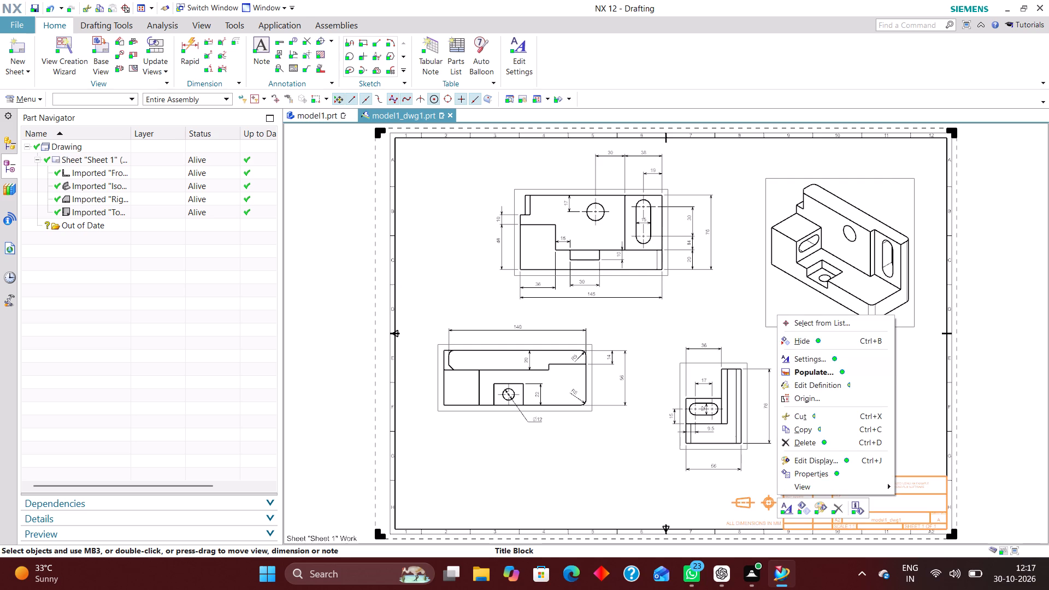
{"action": "left_click", "coordinate": [834, 375]}
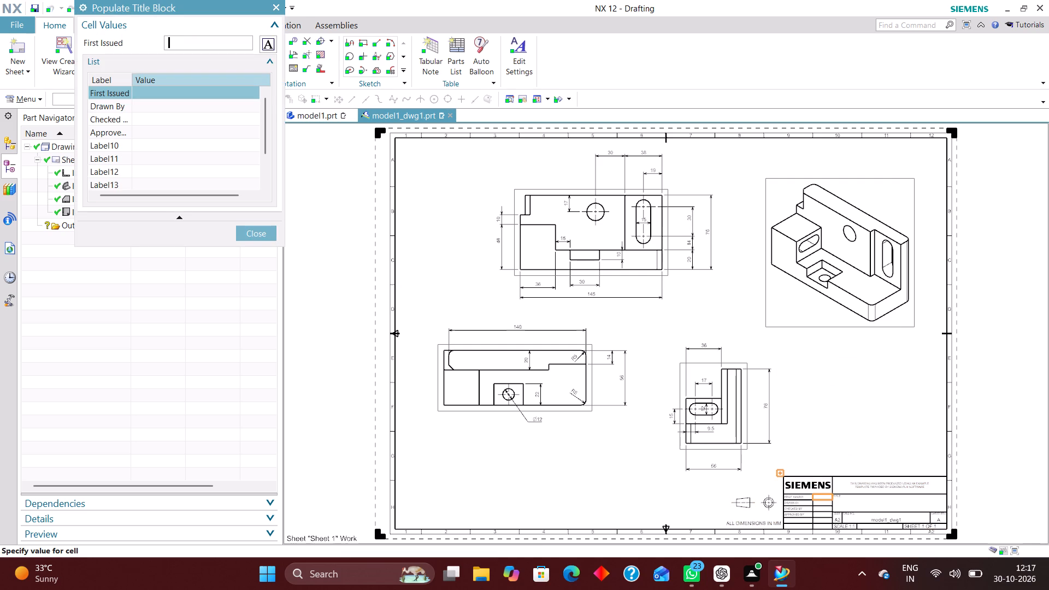
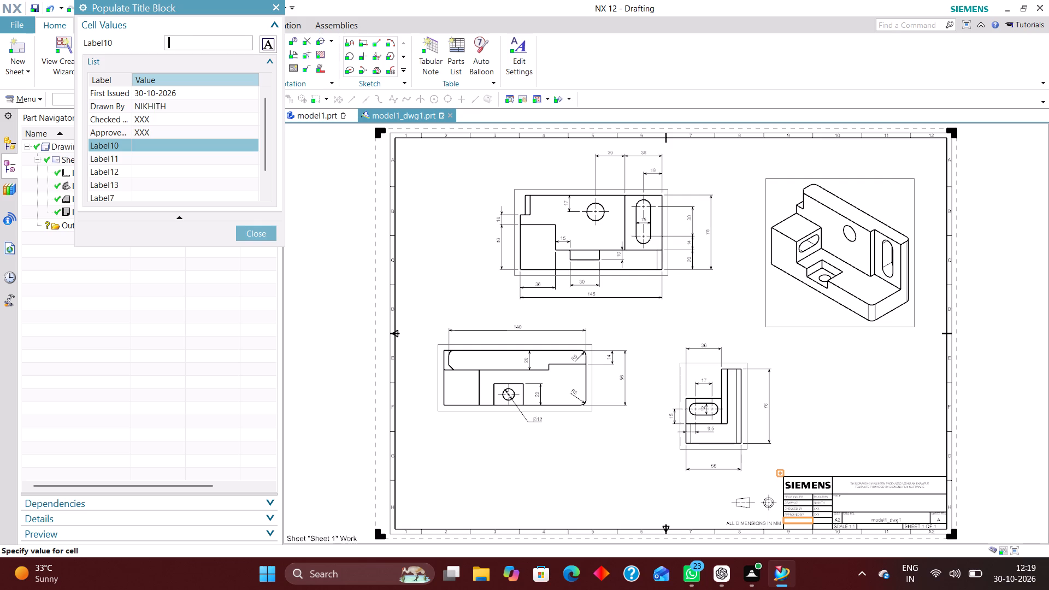
Fill title block cell Label10 with MATERIAL and Label11 with STEEL.
{"action": "type", "text": "MATERIAL"}
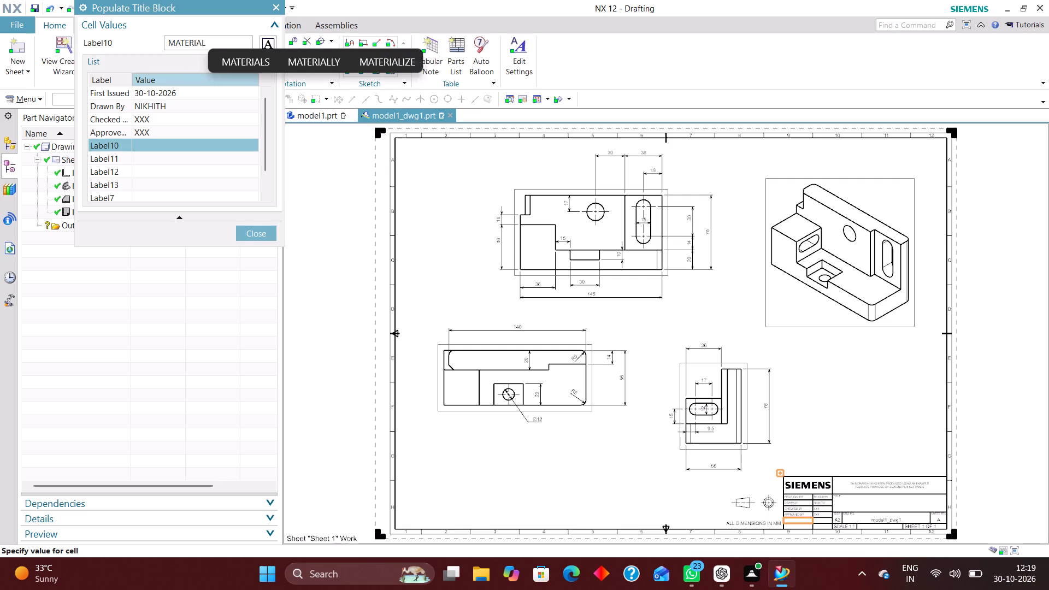
{"action": "key", "text": "Return"}
{"action": "type", "text": "STEE"}
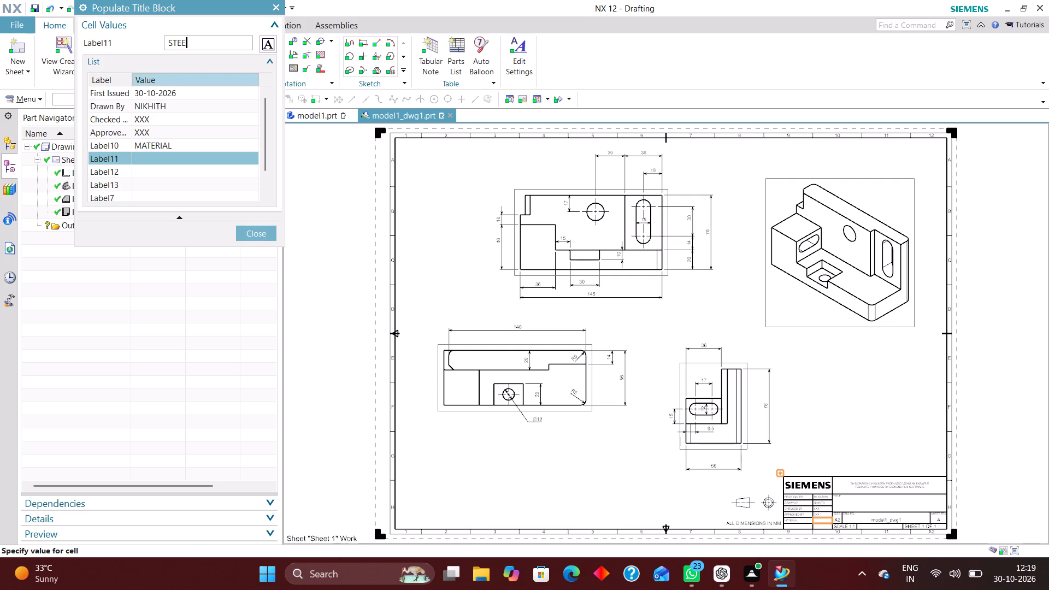
{"action": "key", "text": "l"}
{"action": "key", "text": "Return"}
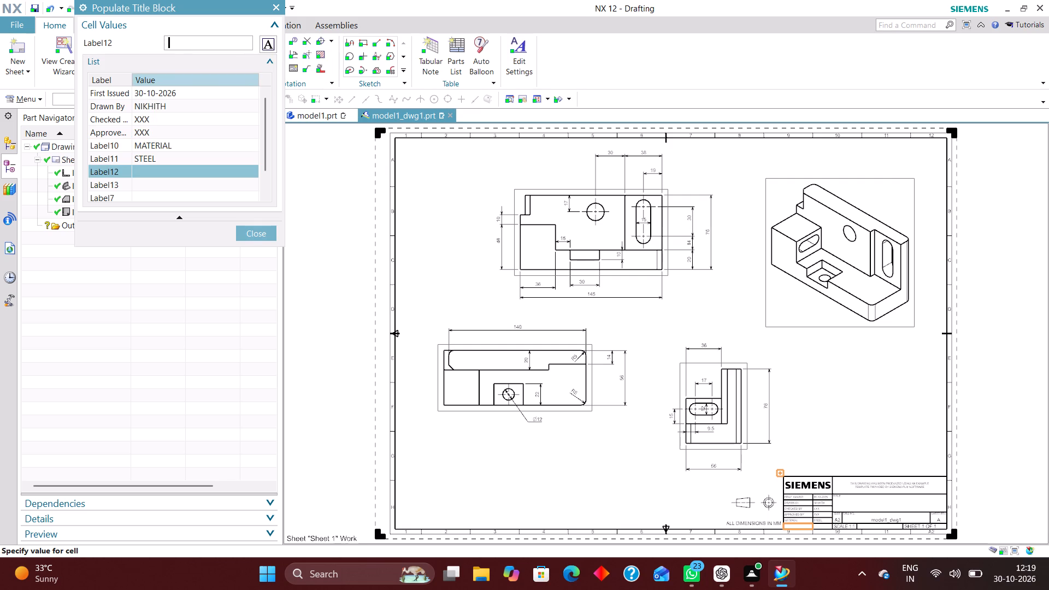
Fill title block cell Label12 with WEIGHT (kg) and finish this round of title block entries.
{"action": "type", "text": "WEIGHT"}
{"action": "key", "text": "space"}
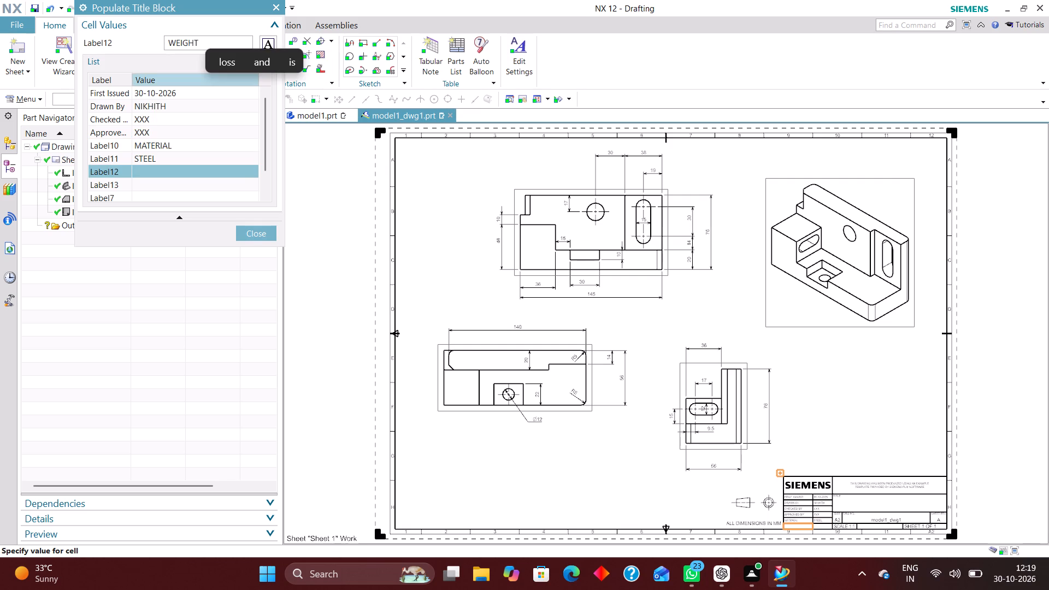
{"action": "type", "text": "()"}
{"action": "key", "text": "Left"}
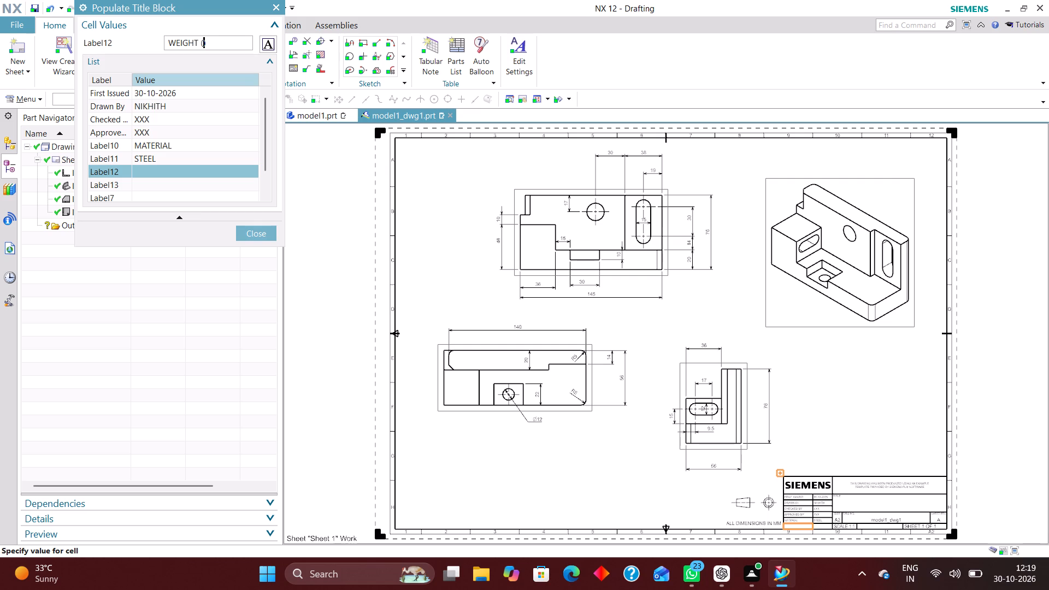
{"action": "type", "text": "kg"}
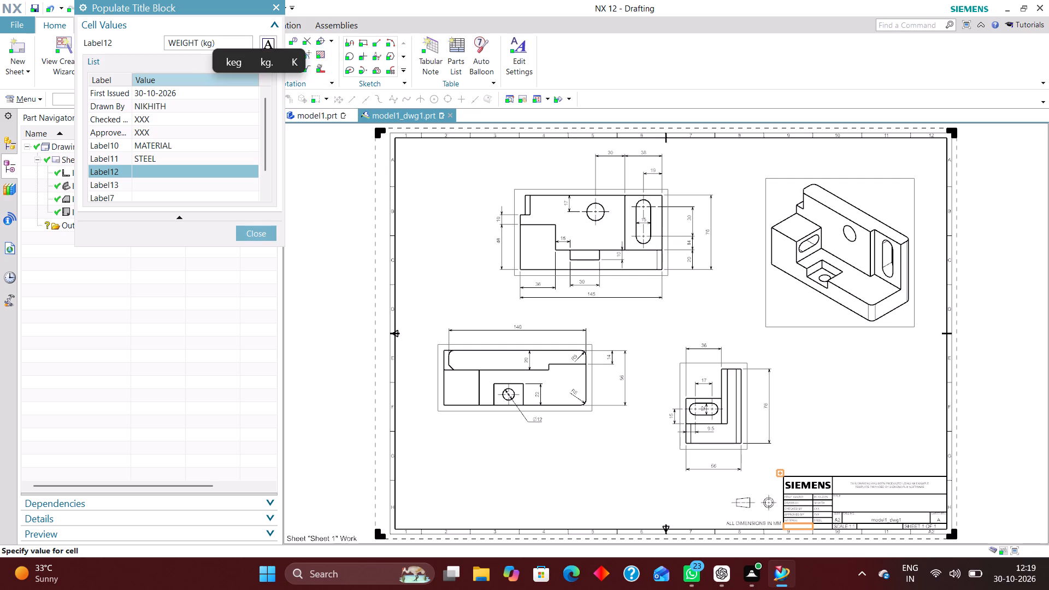
{"action": "key", "text": "Right"}
{"action": "key", "text": "Right"}
{"action": "key", "text": "Return"}
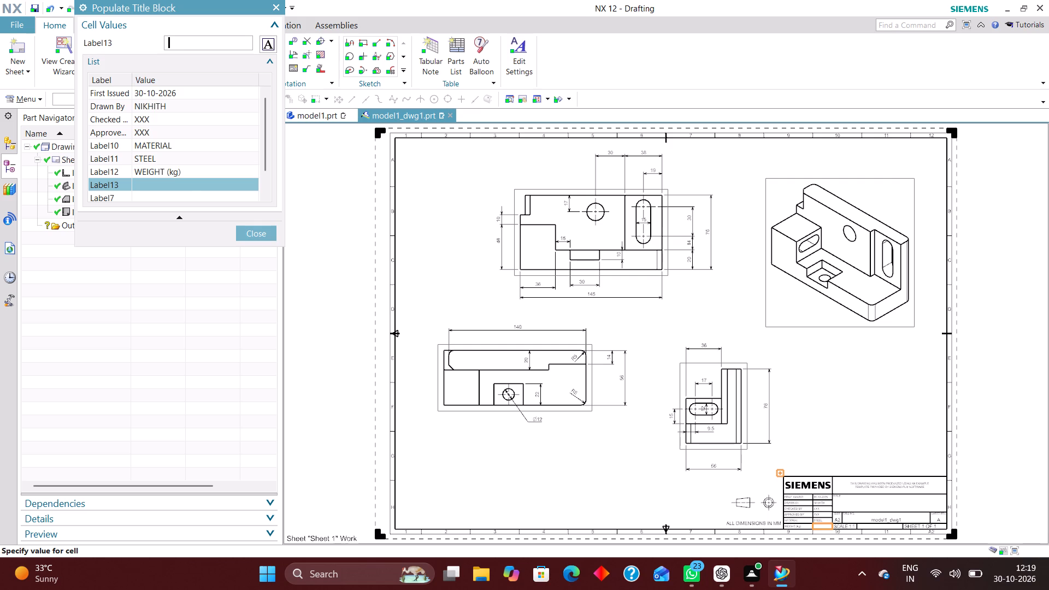
{"action": "left_click", "coordinate": [258, 234]}
Switch to model1.prt and update the weight data in its part properties to read the bracket's mass.
{"action": "left_click", "coordinate": [317, 116]}
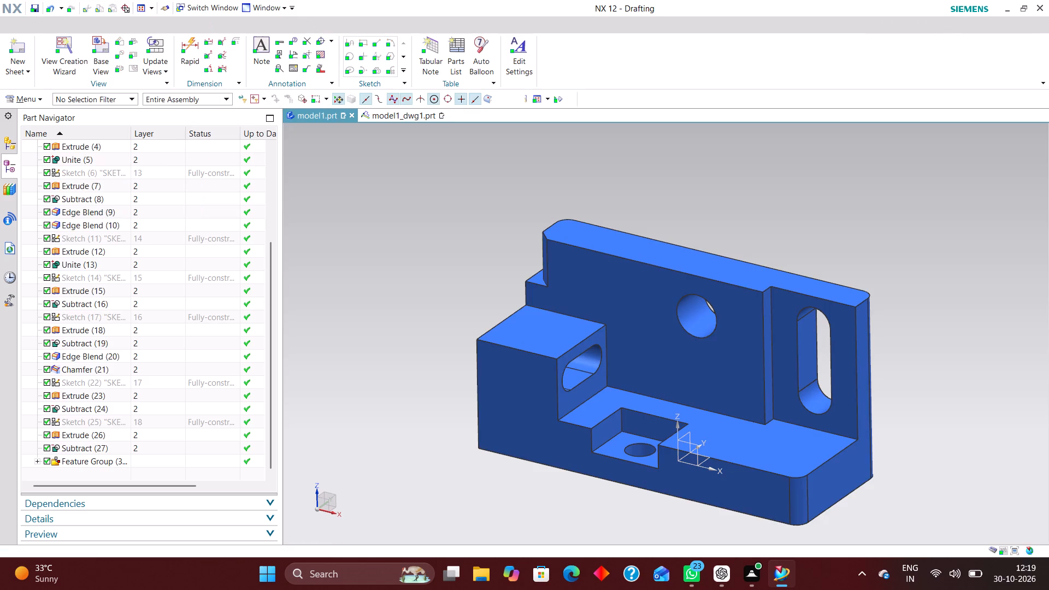
{"action": "left_click", "coordinate": [30, 103]}
{"action": "left_click", "coordinate": [51, 115]}
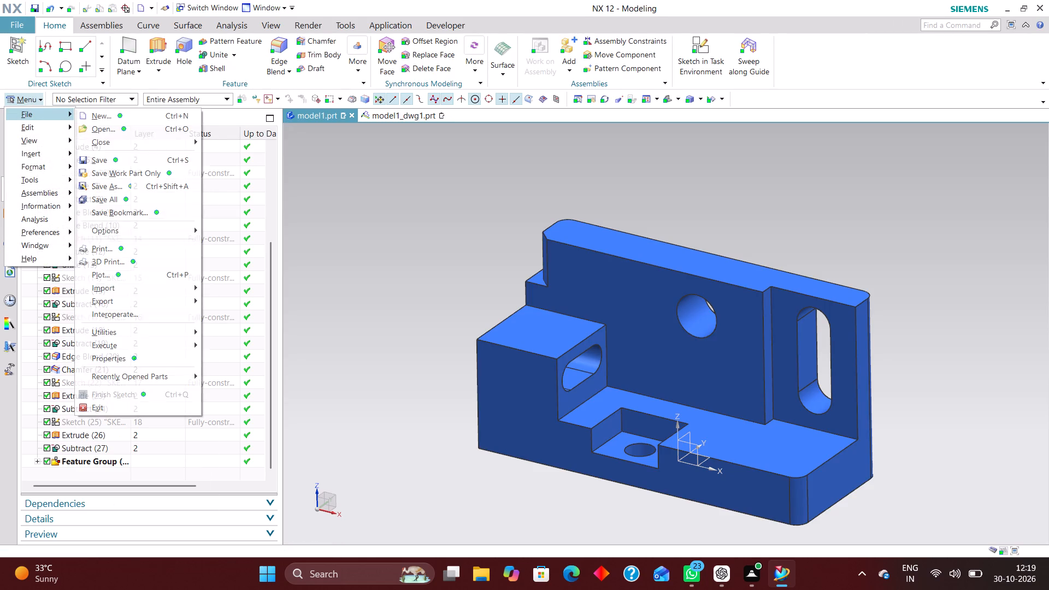
{"action": "left_click", "coordinate": [127, 359]}
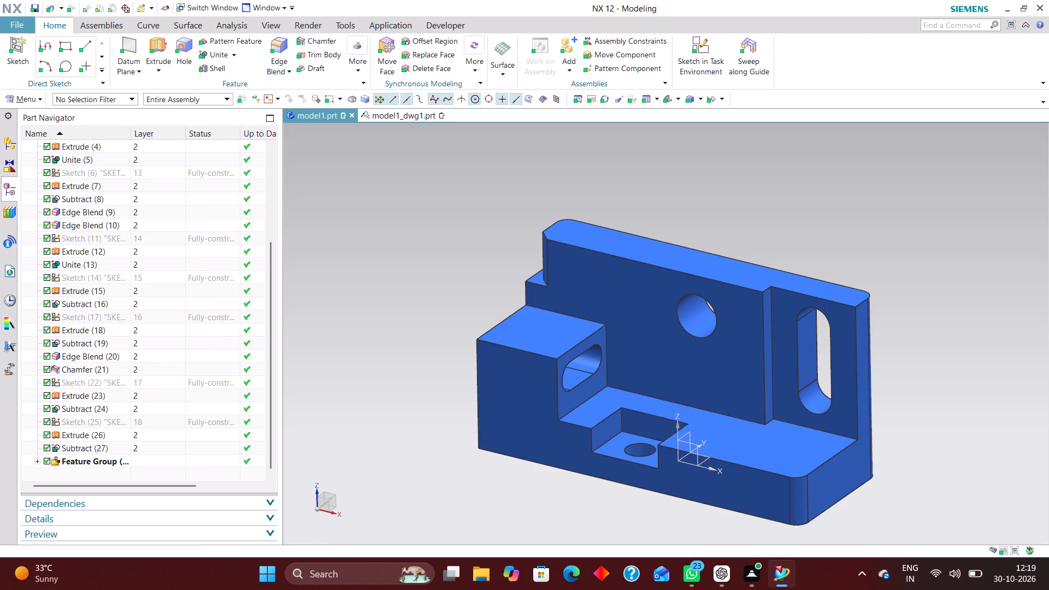
{"action": "left_click", "coordinate": [412, 96]}
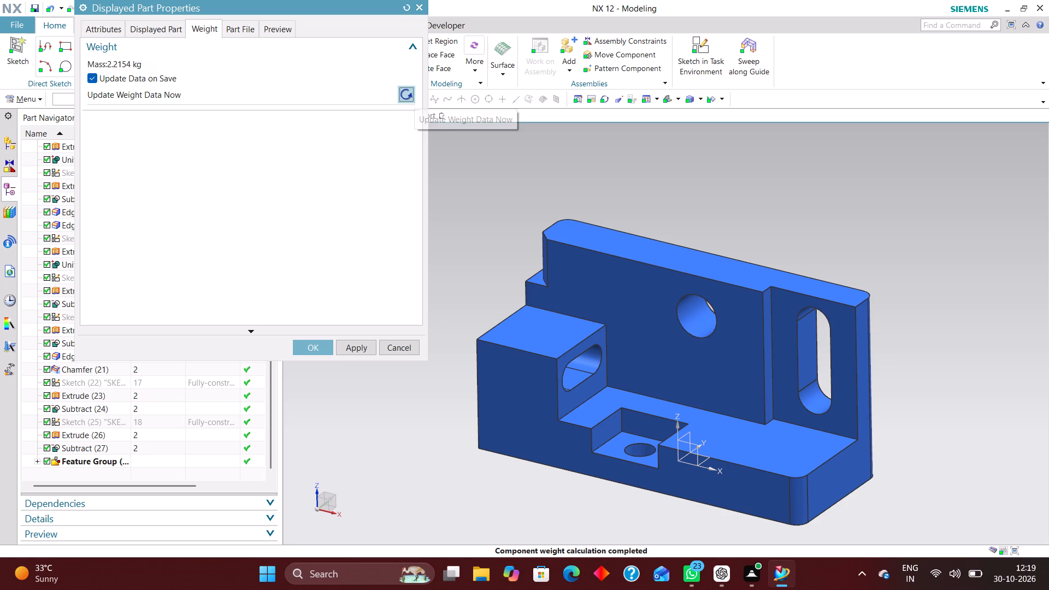
{"action": "left_click", "coordinate": [308, 347]}
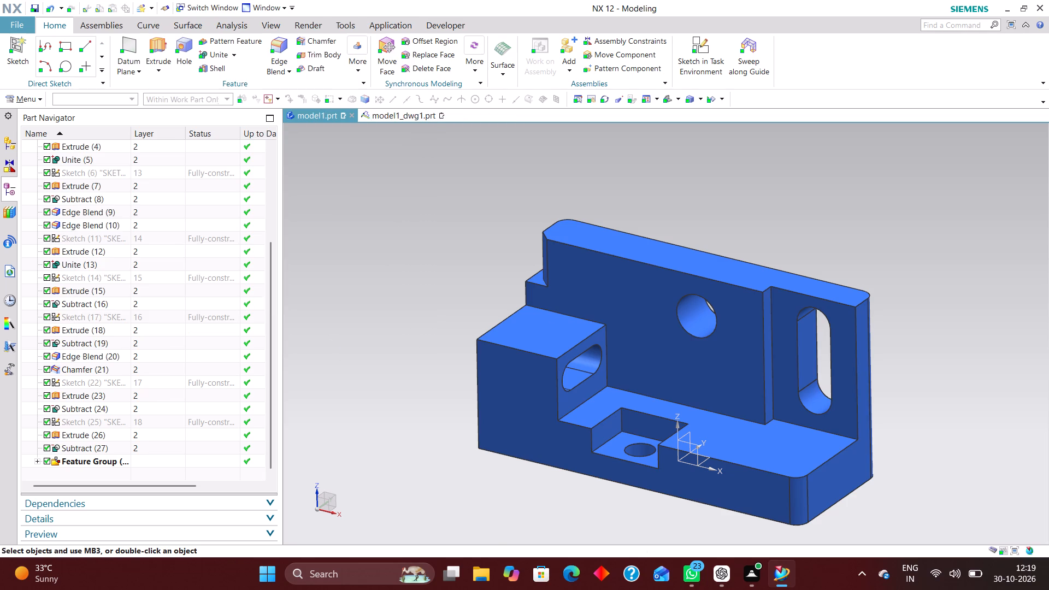
Return to the model1_dwg1 drawing, reopen its title block for populating and set Label13 to 2.2145.
{"action": "left_click", "coordinate": [414, 116]}
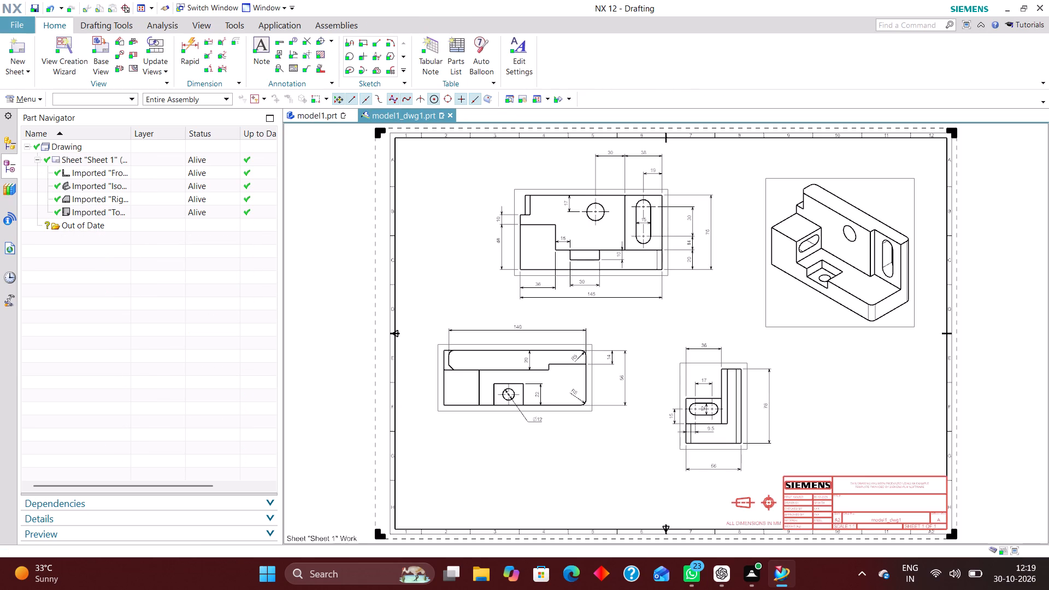
{"action": "right_click", "coordinate": [786, 499]}
{"action": "left_click", "coordinate": [844, 377]}
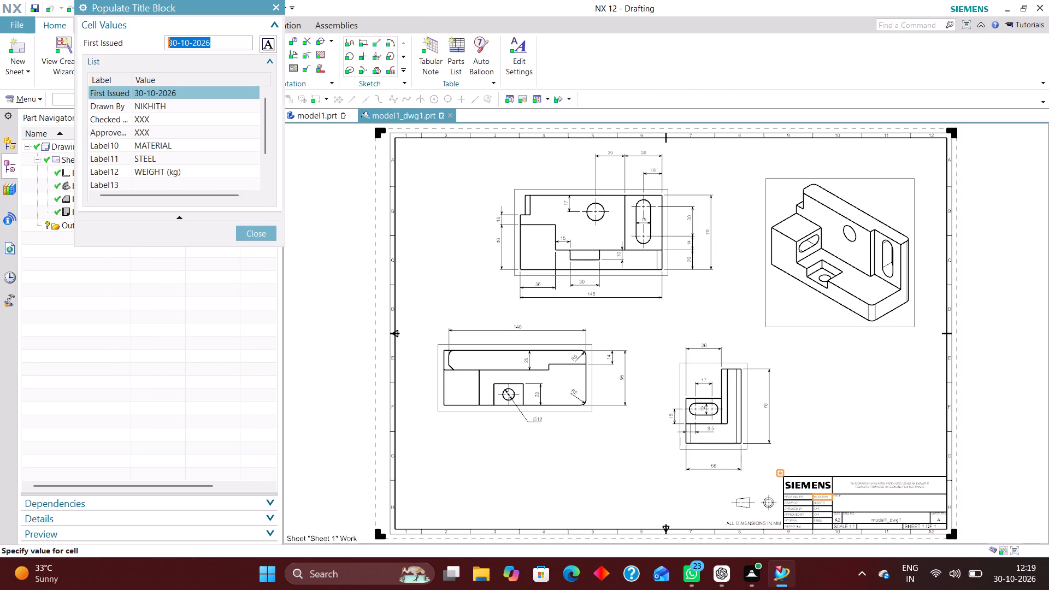
{"action": "scroll", "coordinate": [144, 156], "scroll_direction": "down", "scroll_amount": 2}
{"action": "left_click", "coordinate": [148, 143]}
{"action": "left_click", "coordinate": [205, 48]}
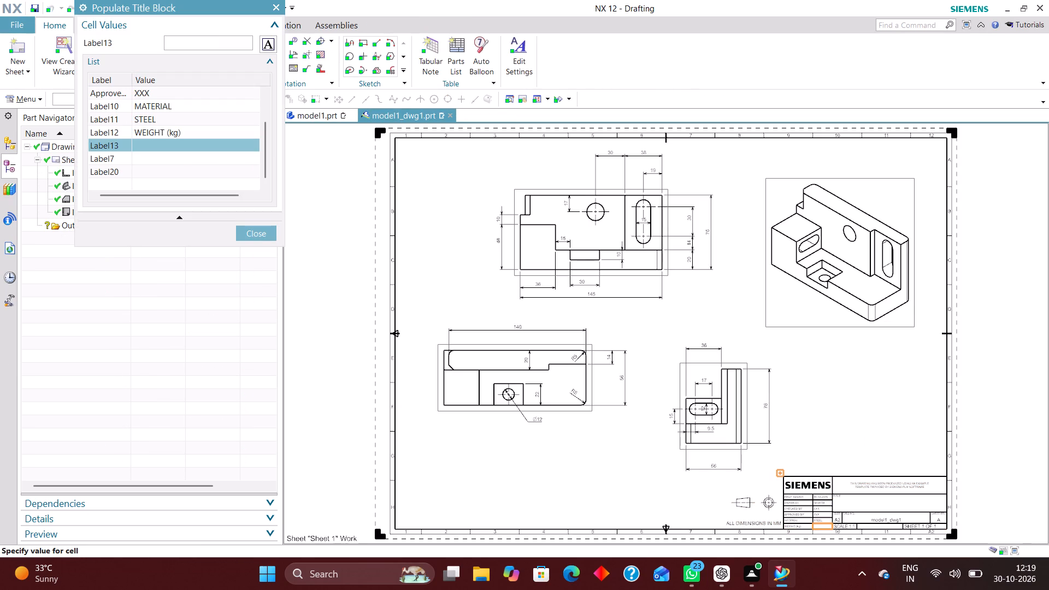
{"action": "type", "text": "2."}
{"action": "type", "text": "2145"}
{"action": "key", "text": "Return"}
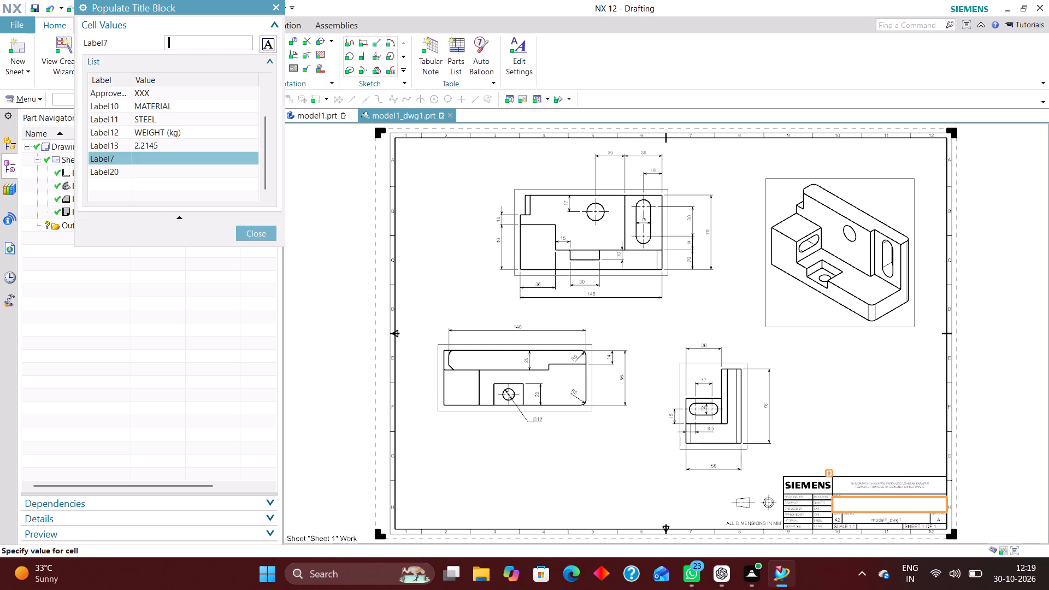
Copy the component name Multi-Slot Mounting Bracket from the ChatGPT conversation into title block cell Label7.
{"action": "type", "text": "MULTI SLOT"}
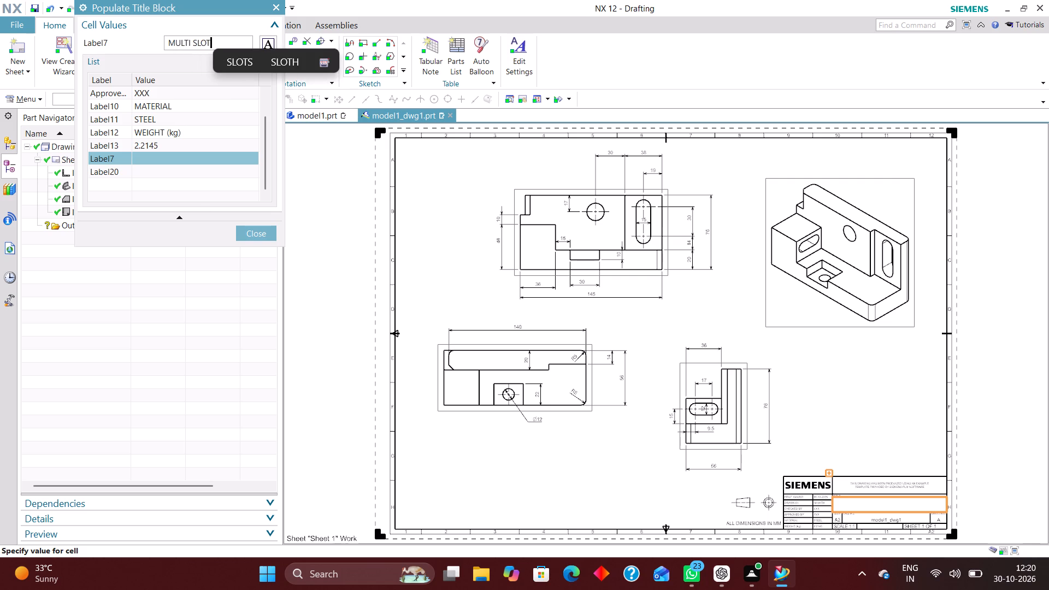
{"action": "left_click", "coordinate": [723, 576]}
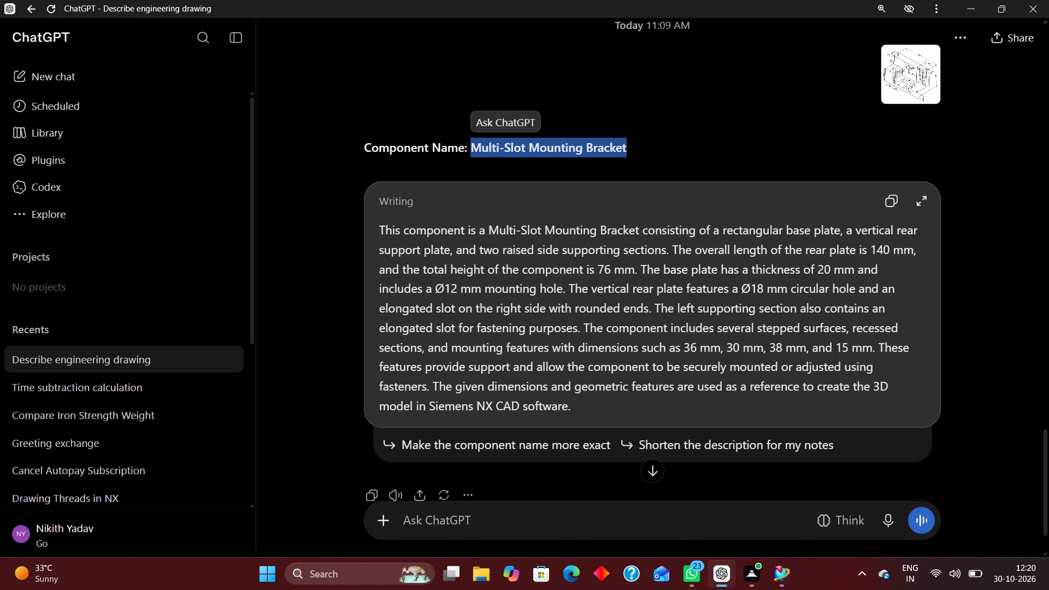
{"action": "scroll", "coordinate": [661, 298], "scroll_direction": "up", "scroll_amount": 1}
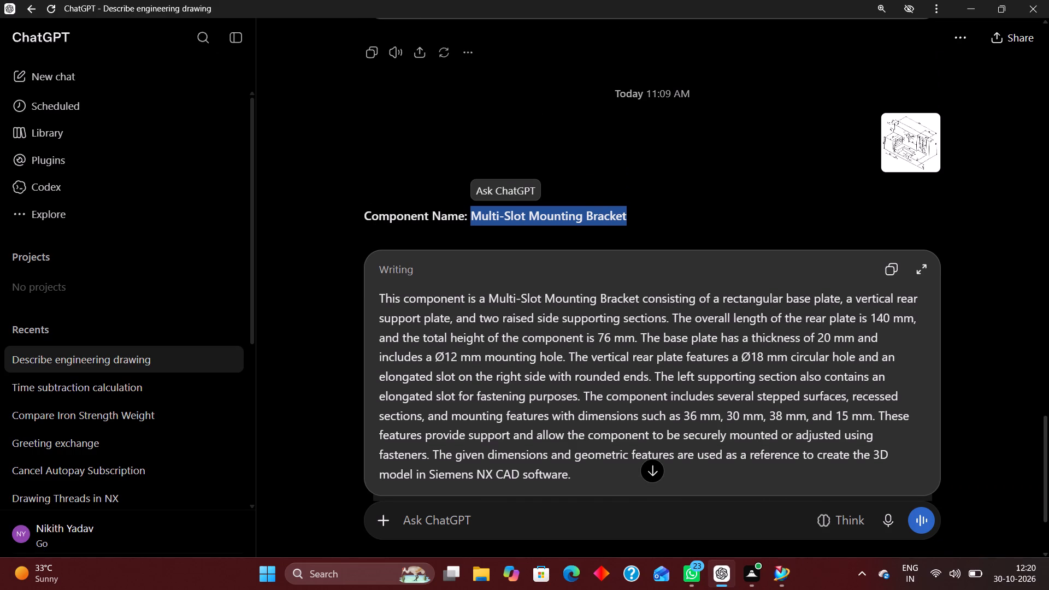
{"action": "key", "text": "ctrl+c"}
{"action": "left_click", "coordinate": [786, 571]}
{"action": "left_click", "coordinate": [220, 42]}
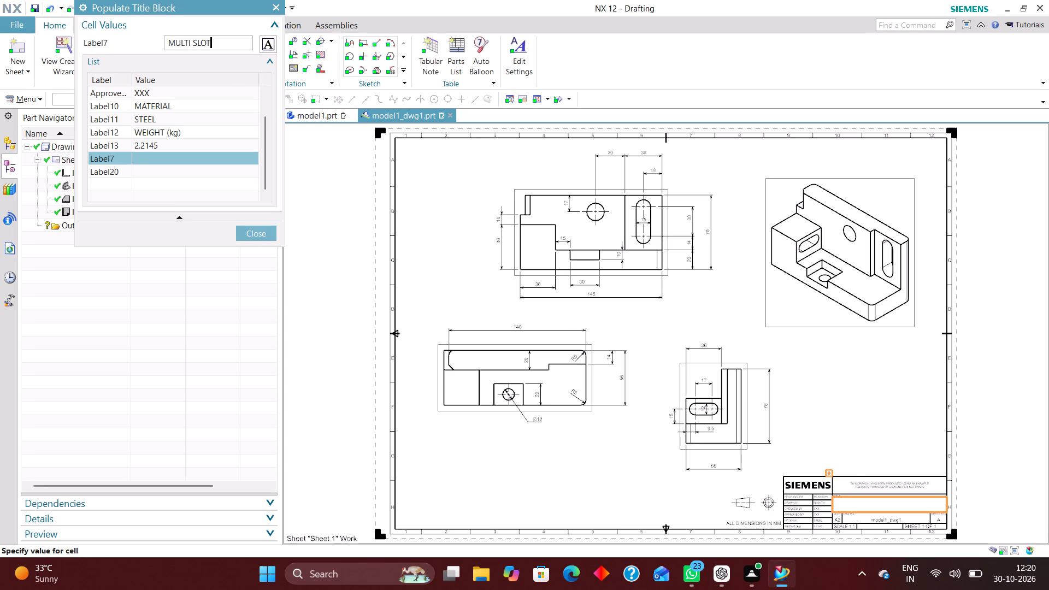
{"action": "left_click_drag", "start_coordinate": [222, 40], "coordinate": [155, 48]}
{"action": "key", "text": "BackSpace"}
{"action": "key", "text": "ctrl+v"}
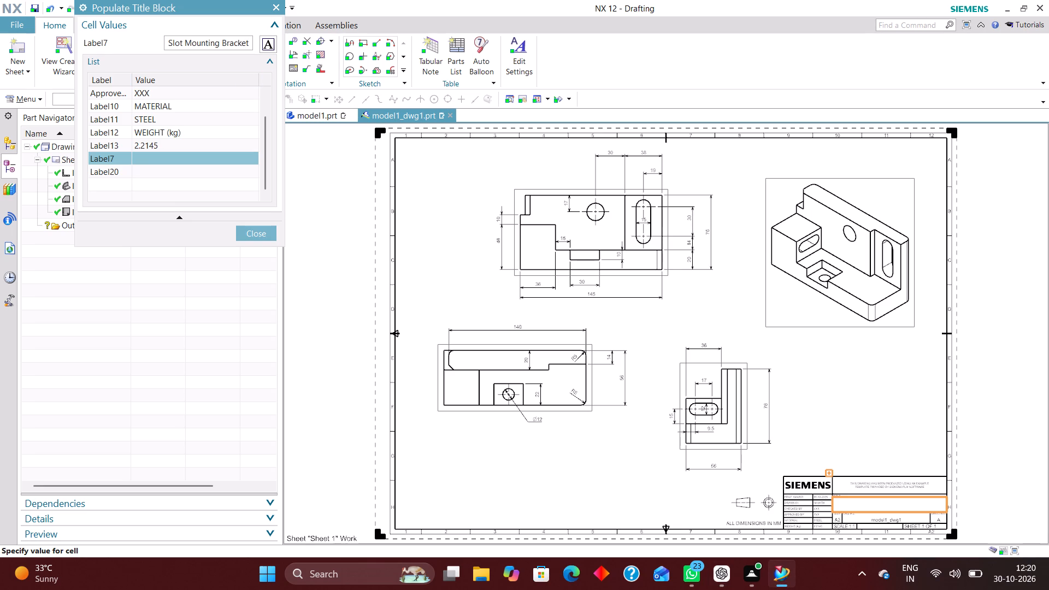
Rewrite the words Mounting Bracket in the Label7 value in capitals as MOUNTING BRACKET.
{"action": "key", "text": "BackSpace"}
{"action": "key", "text": "BackSpace"}
{"action": "key", "text": "BackSpace"}
{"action": "key", "text": "BackSpace"}
{"action": "key", "text": "BackSpace"}
{"action": "key", "text": "BackSpace"}
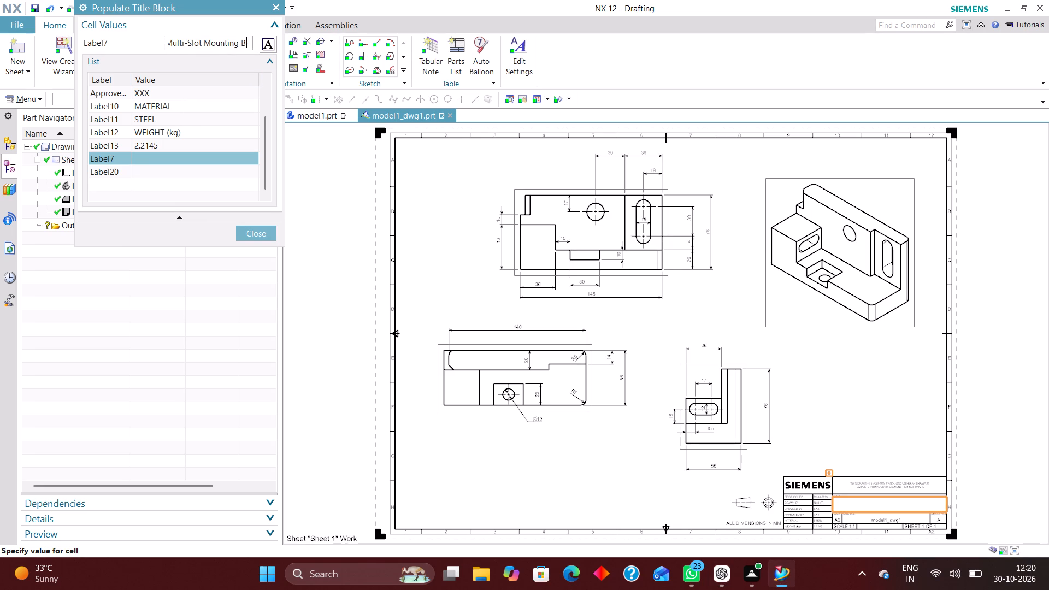
{"action": "type", "text": "RACKET"}
{"action": "key", "text": "Left"}
{"action": "key", "text": "Left"}
{"action": "key", "text": "Left"}
{"action": "key", "text": "Left"}
{"action": "key", "text": "Left"}
{"action": "key", "text": "Left"}
{"action": "key", "text": "Left"}
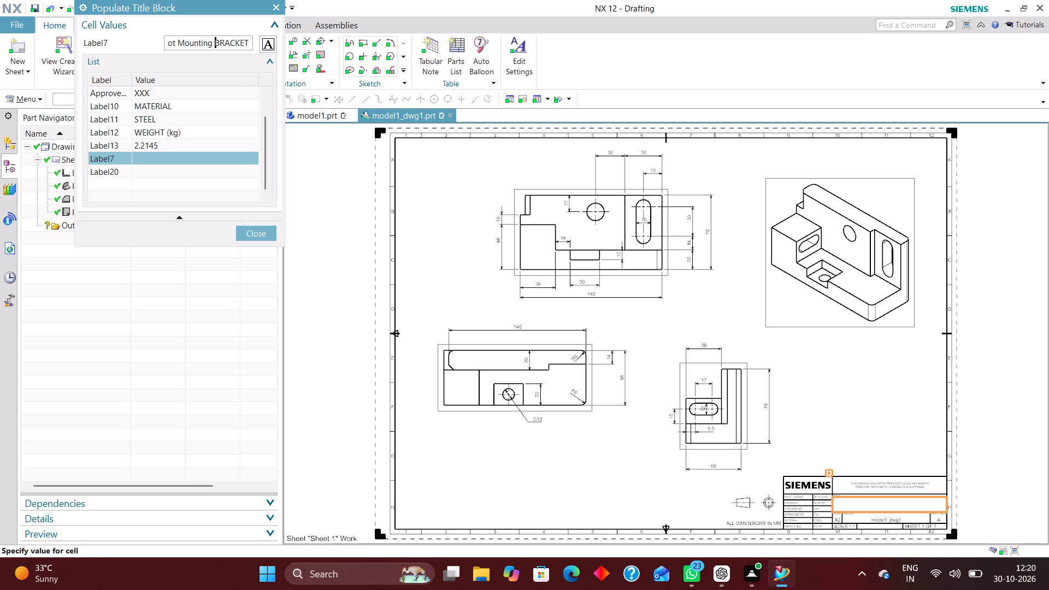
{"action": "key", "text": "Left"}
{"action": "key", "text": "BackSpace"}
{"action": "key", "text": "BackSpace"}
{"action": "key", "text": "BackSpace"}
{"action": "key", "text": "BackSpace"}
{"action": "key", "text": "BackSpace"}
{"action": "key", "text": "BackSpace"}
{"action": "key", "text": "BackSpace"}
{"action": "type", "text": "OUNTIN"}
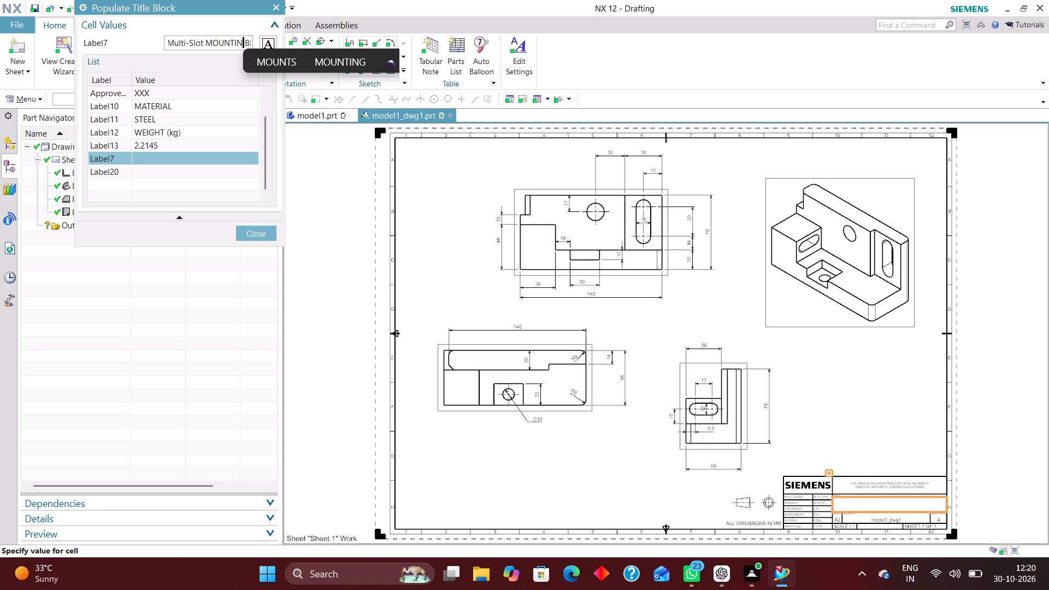
{"action": "key", "text": "g"}
Rewrite the start of the Label7 value in capitals so the cell reads MULTI-SLOT MOUNTING BRACKET.
{"action": "key", "text": "Left"}
{"action": "key", "text": "Left"}
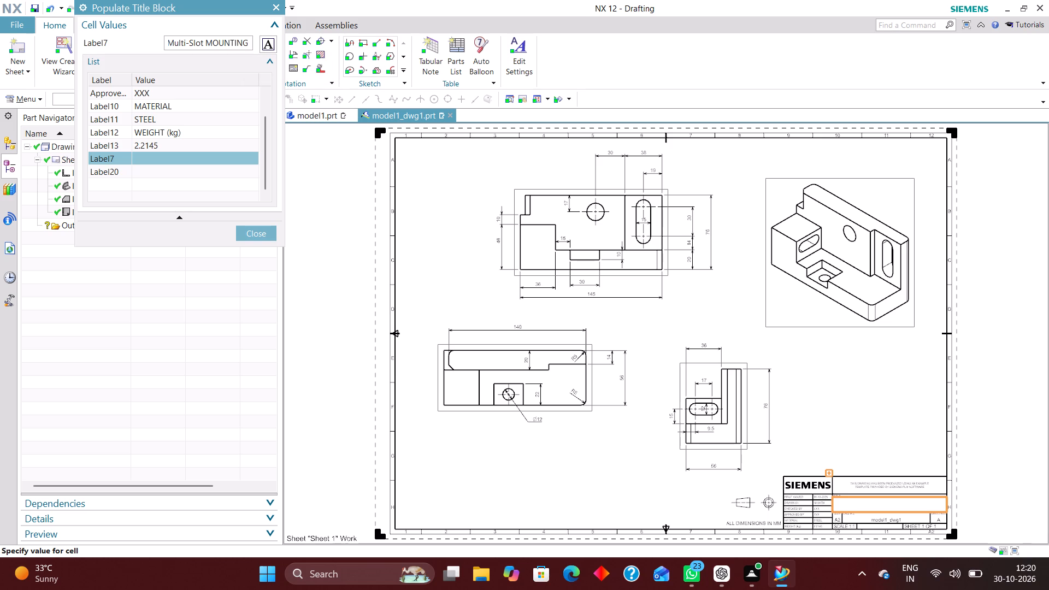
{"action": "key", "text": "Left"}
{"action": "key", "text": "Left"}
{"action": "key", "text": "Left"}
{"action": "key", "text": "Left"}
{"action": "key", "text": "Left"}
{"action": "key", "text": "Left"}
{"action": "key", "text": "Left"}
{"action": "key", "text": "BackSpace"}
{"action": "key", "text": "BackSpace"}
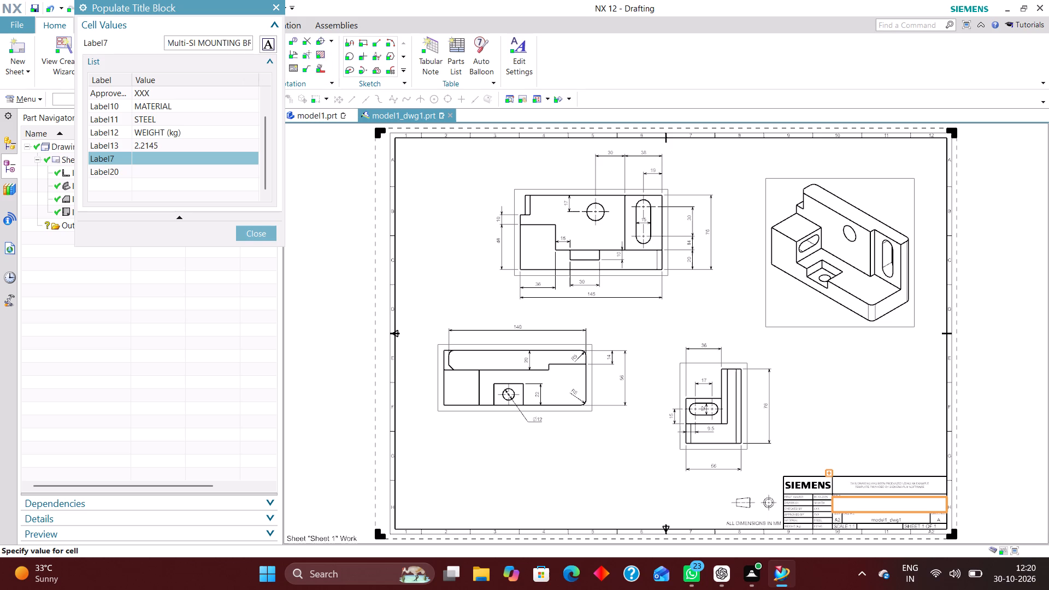
{"action": "key", "text": "BackSpace"}
{"action": "type", "text": "LOT"}
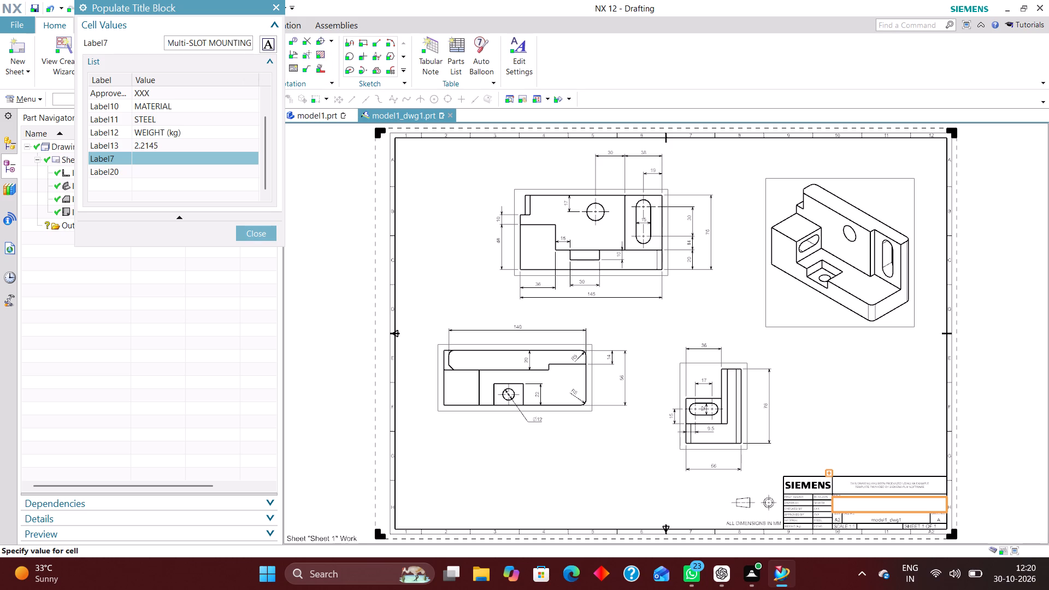
{"action": "key", "text": "Left"}
{"action": "key", "text": "Left"}
{"action": "key", "text": "Left"}
{"action": "key", "text": "Left"}
{"action": "key", "text": "Left"}
{"action": "key", "text": "BackSpace"}
{"action": "key", "text": "BackSpace"}
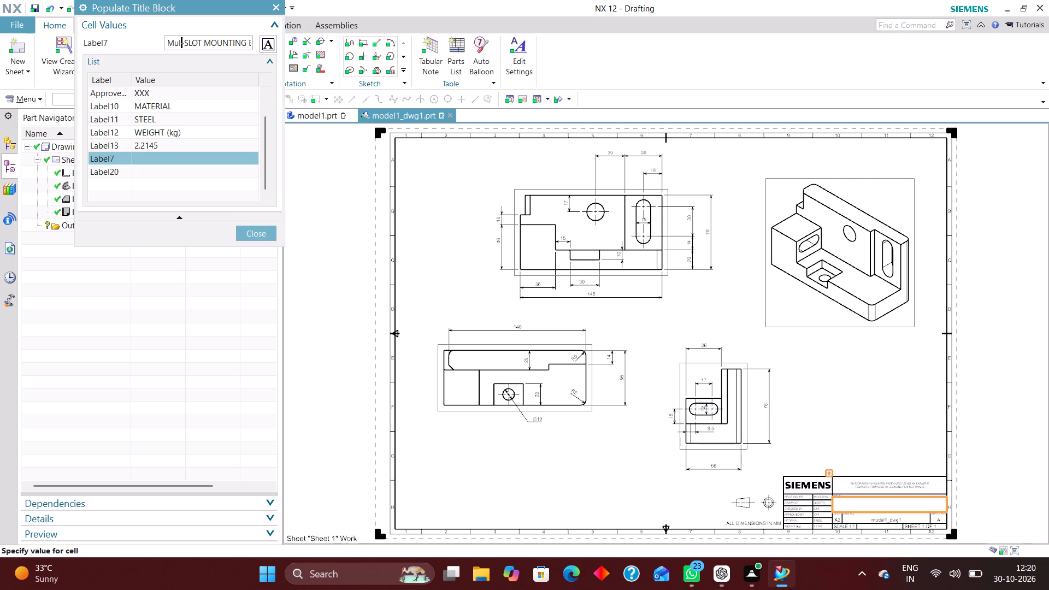
{"action": "key", "text": "BackSpace"}
{"action": "key", "text": "BackSpace"}
{"action": "type", "text": "ULTI"}
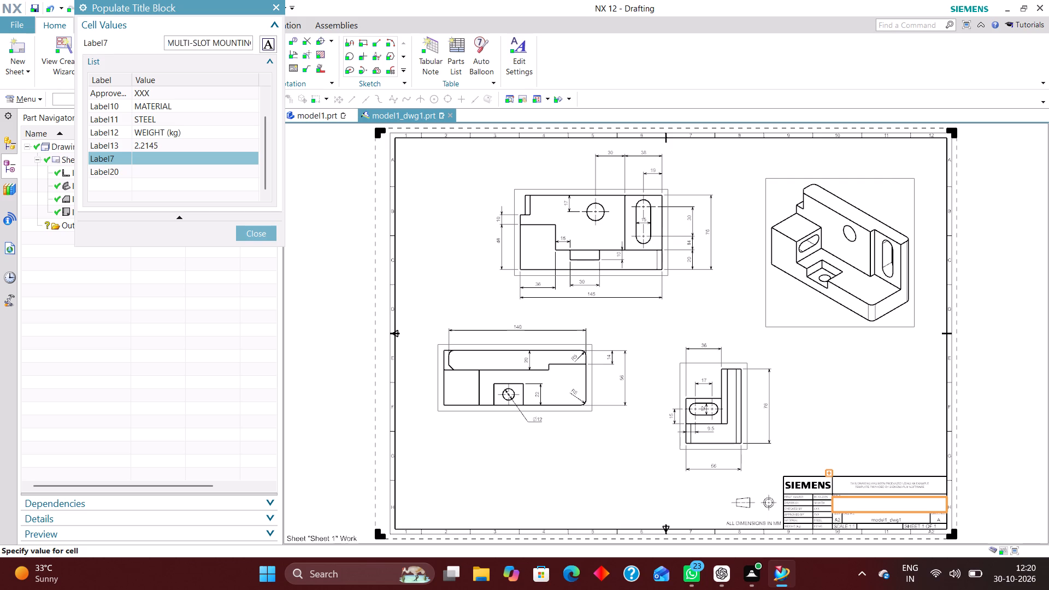
{"action": "key", "text": "Return"}
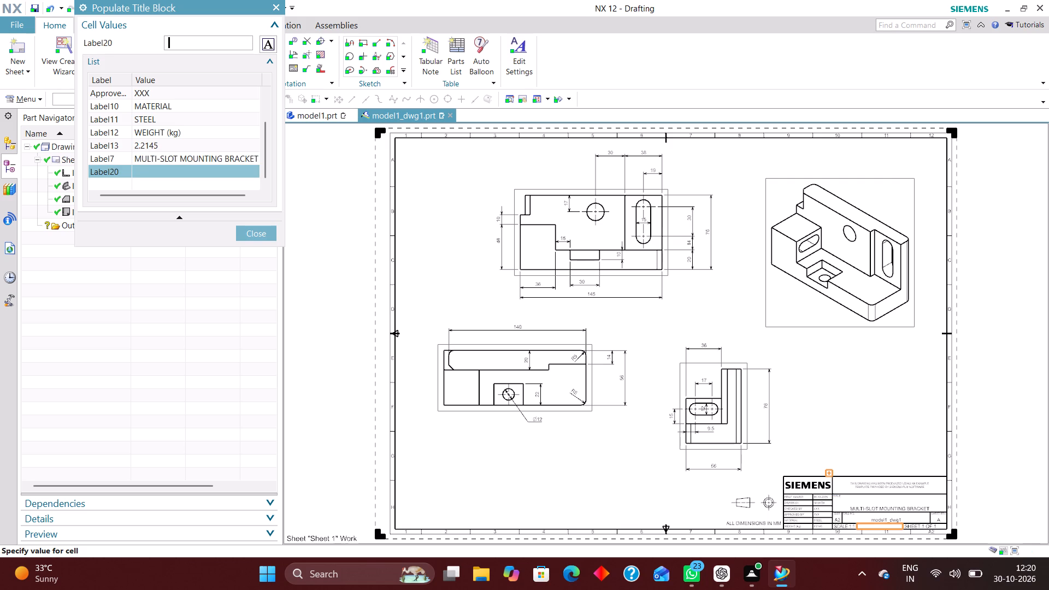
Fill title block cell Label20 with XXX.
{"action": "type", "text": "XXX"}
{"action": "key", "text": "Return"}
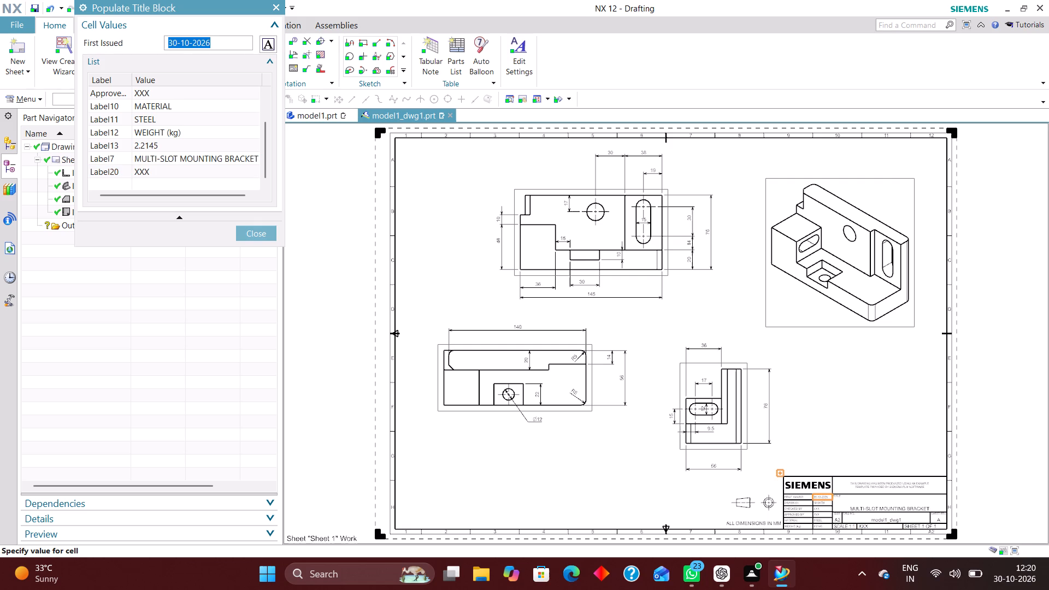
Finish populating the title block.
{"action": "left_click", "coordinate": [263, 233]}
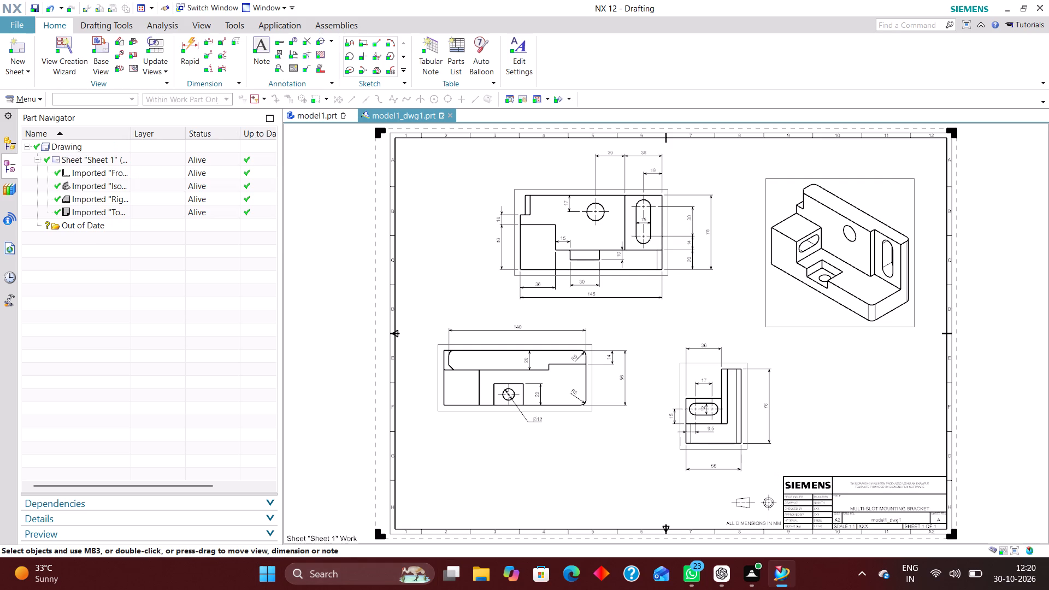
Show a view label of type Name on the isometric view.
{"action": "right_click", "coordinate": [816, 327]}
{"action": "left_click", "coordinate": [859, 80]}
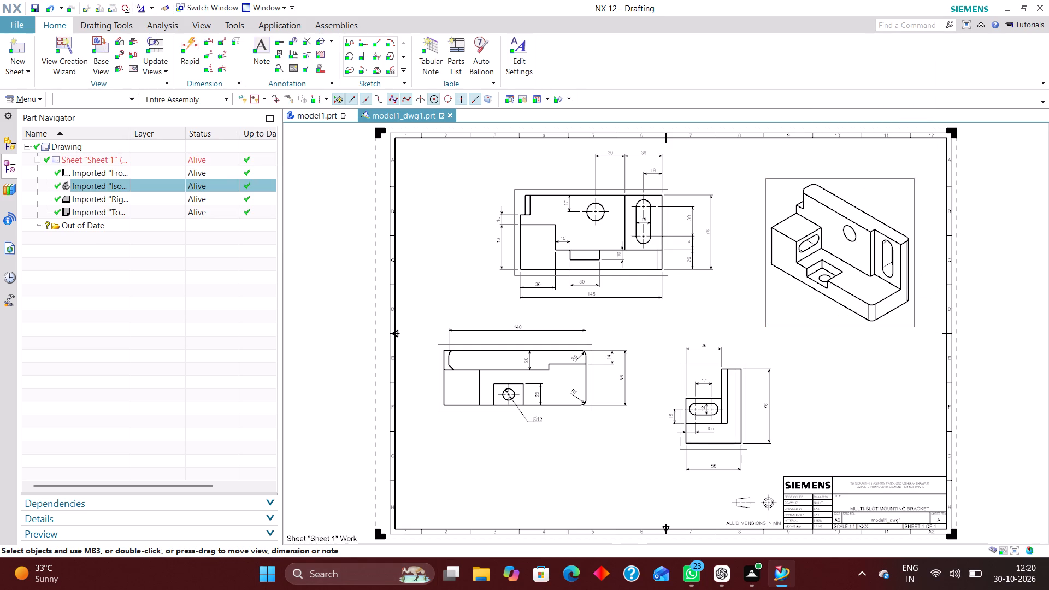
{"action": "scroll", "coordinate": [144, 120], "scroll_direction": "down", "scroll_amount": 4}
{"action": "scroll", "coordinate": [135, 156], "scroll_direction": "up", "scroll_amount": 4}
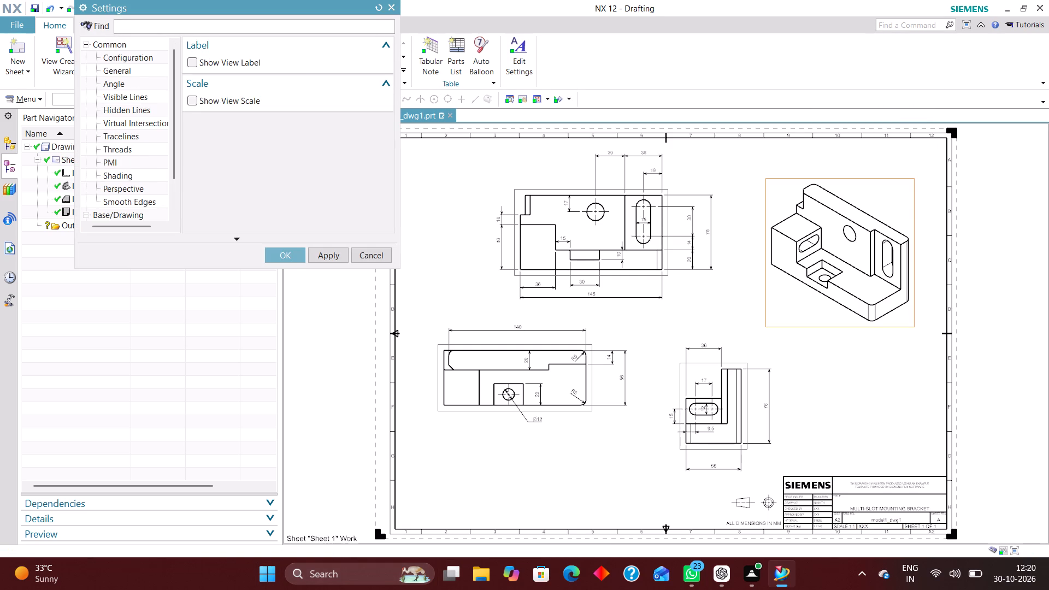
{"action": "left_click", "coordinate": [194, 61]}
{"action": "left_click", "coordinate": [334, 120]}
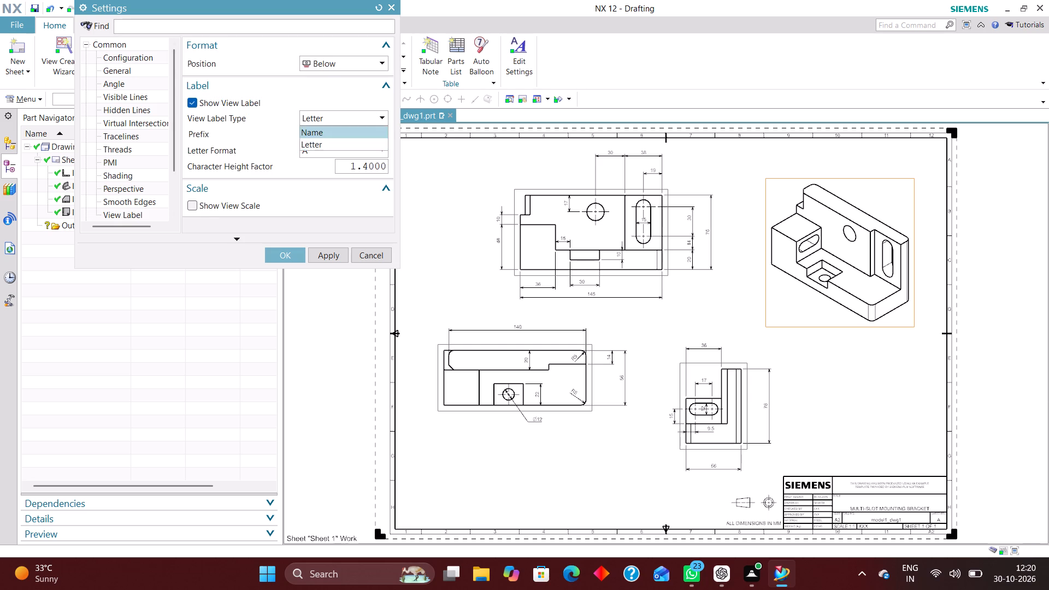
{"action": "left_click", "coordinate": [334, 134]}
{"action": "left_click", "coordinate": [283, 252]}
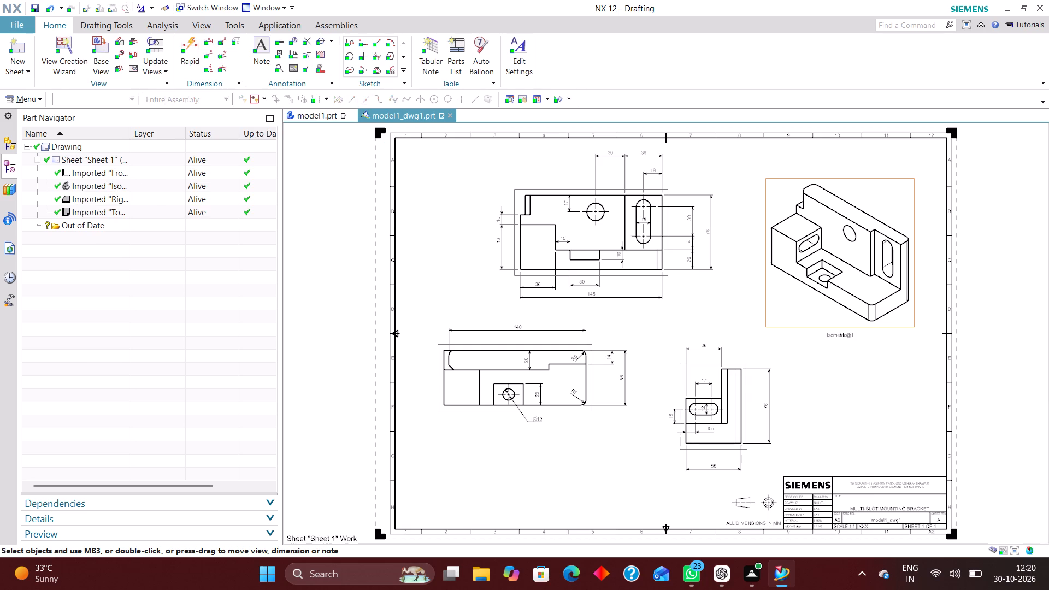
Show a view label of type Name on the front view.
{"action": "right_click", "coordinate": [637, 278]}
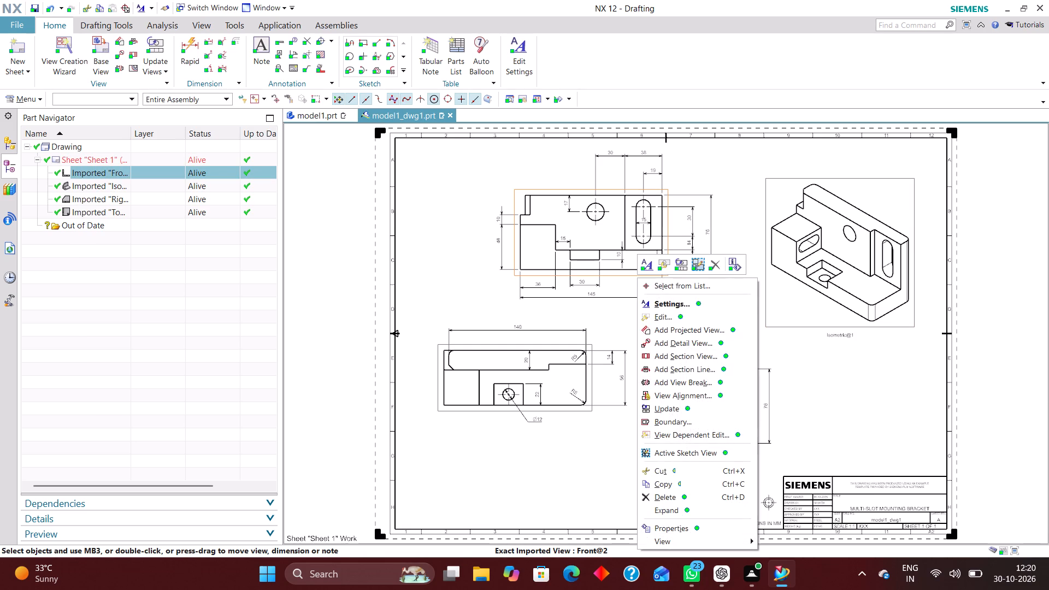
{"action": "left_click", "coordinate": [689, 299]}
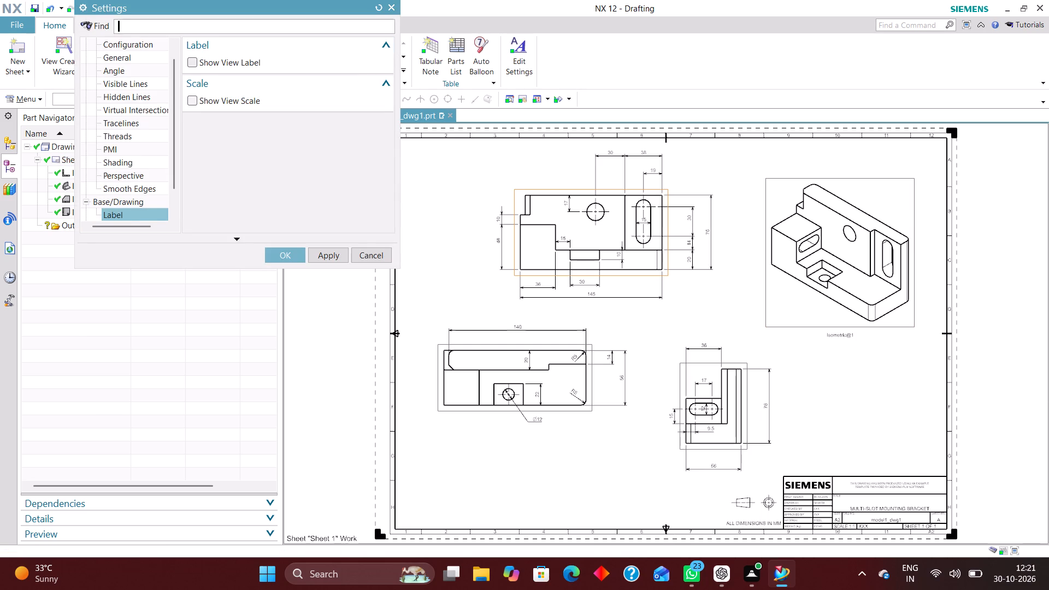
{"action": "left_click", "coordinate": [188, 57]}
{"action": "left_click", "coordinate": [326, 119]}
{"action": "left_click", "coordinate": [320, 128]}
{"action": "left_click", "coordinate": [280, 256]}
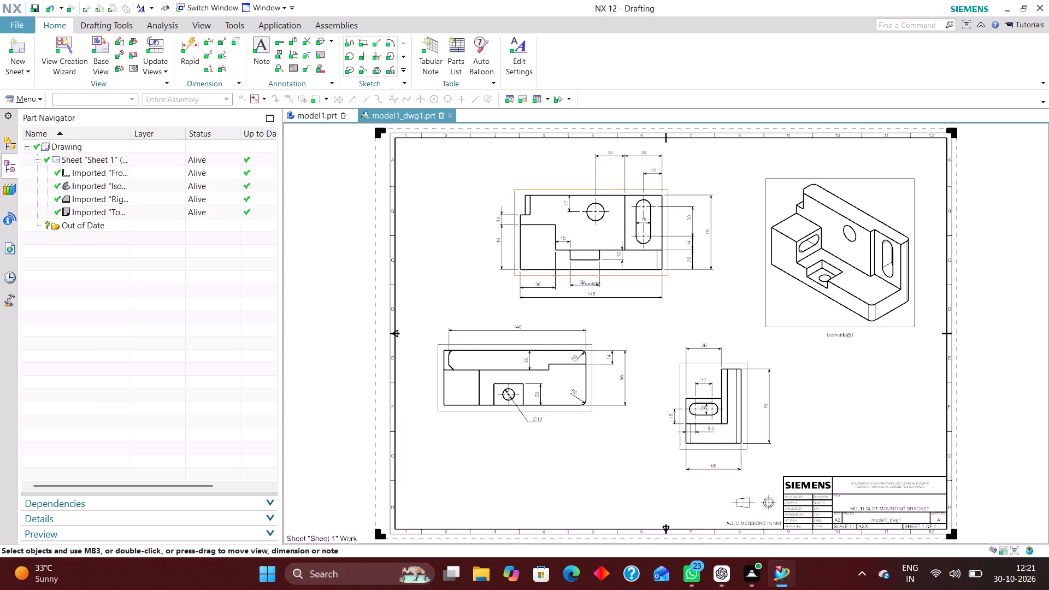
Show a view label of type Name on the top view.
{"action": "scroll", "coordinate": [567, 405], "scroll_direction": "up", "scroll_amount": 2}
{"action": "right_click", "coordinate": [555, 418]}
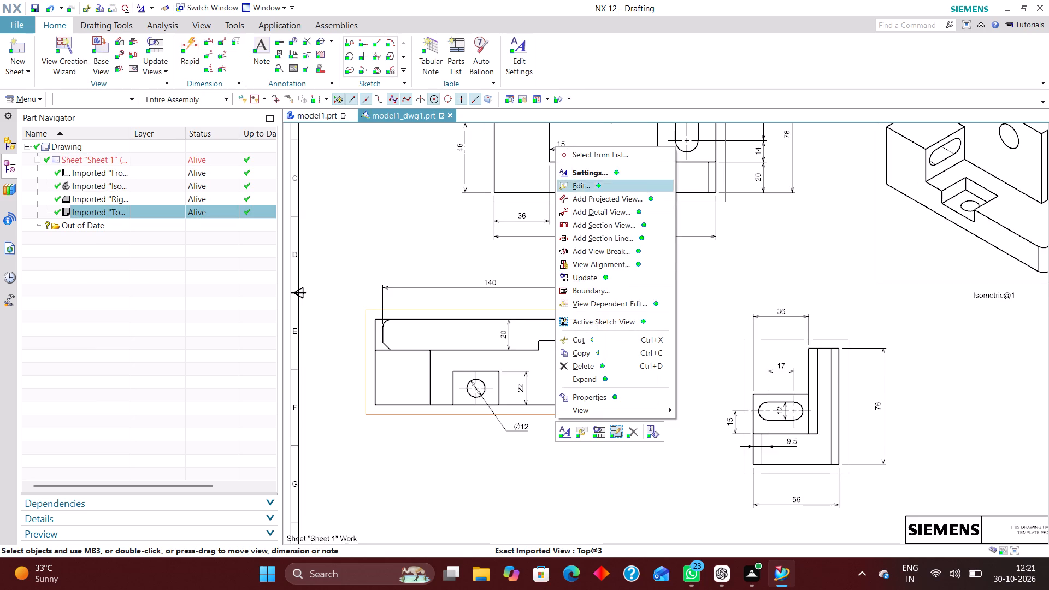
{"action": "left_click", "coordinate": [593, 175]}
{"action": "left_click", "coordinate": [201, 60]}
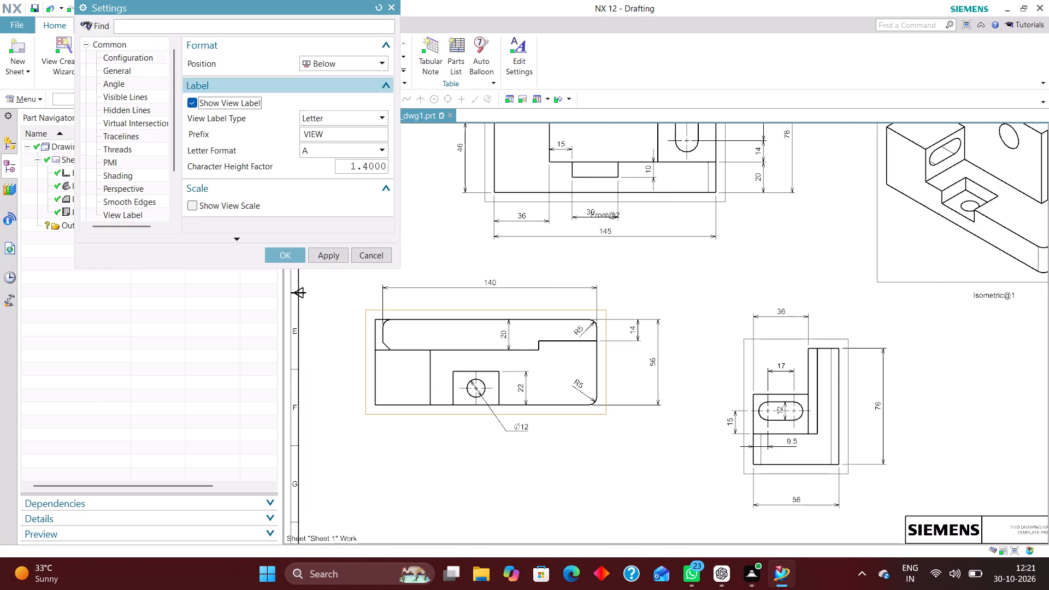
{"action": "left_click", "coordinate": [327, 122]}
{"action": "left_click", "coordinate": [323, 130]}
{"action": "left_click", "coordinate": [287, 257]}
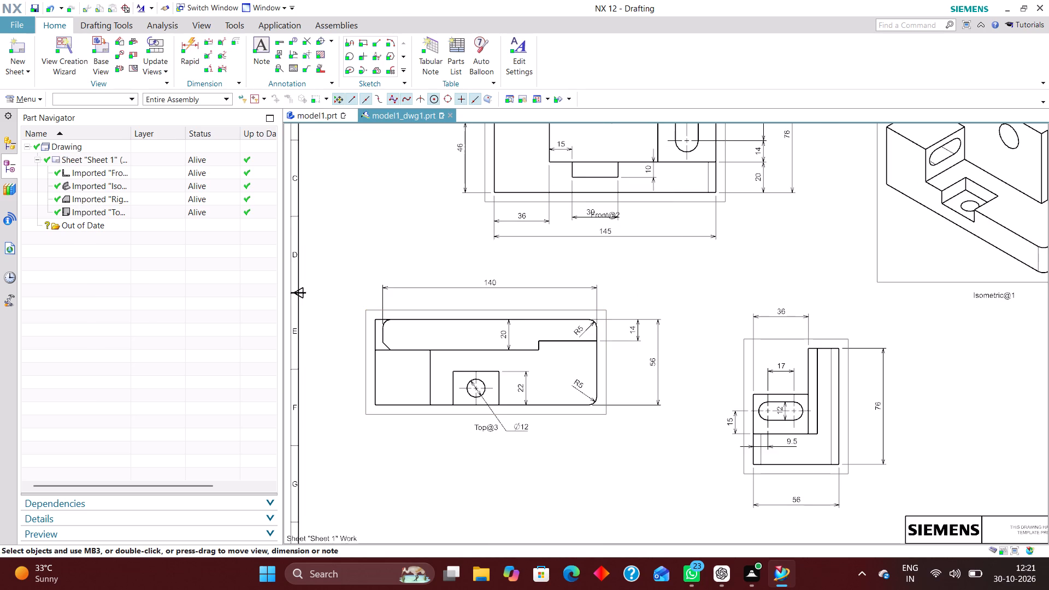
Show a view label of type Name on the right view.
{"action": "right_click", "coordinate": [809, 471]}
{"action": "left_click", "coordinate": [870, 231]}
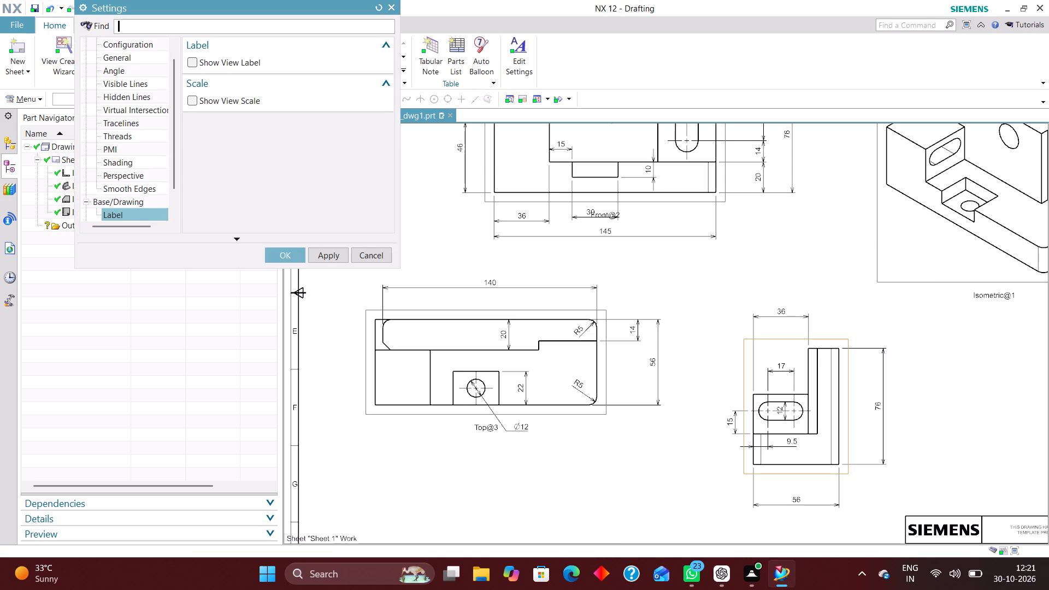
{"action": "left_click", "coordinate": [192, 58]}
{"action": "left_click", "coordinate": [337, 117]}
{"action": "left_click", "coordinate": [333, 133]}
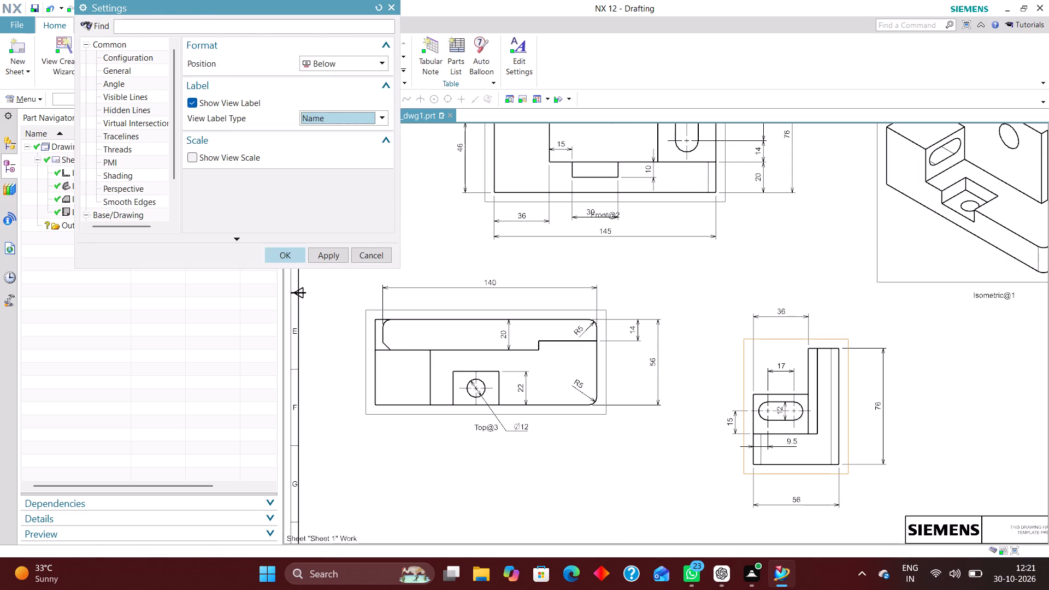
{"action": "left_click", "coordinate": [292, 254]}
Reposition the right, top and front view labels clear of nearby dimensions, with the front label just past the 145 dimension's end.
{"action": "scroll", "coordinate": [286, 257], "scroll_direction": "down", "scroll_amount": 1}
{"action": "left_click_drag", "start_coordinate": [700, 440], "coordinate": [738, 436]}
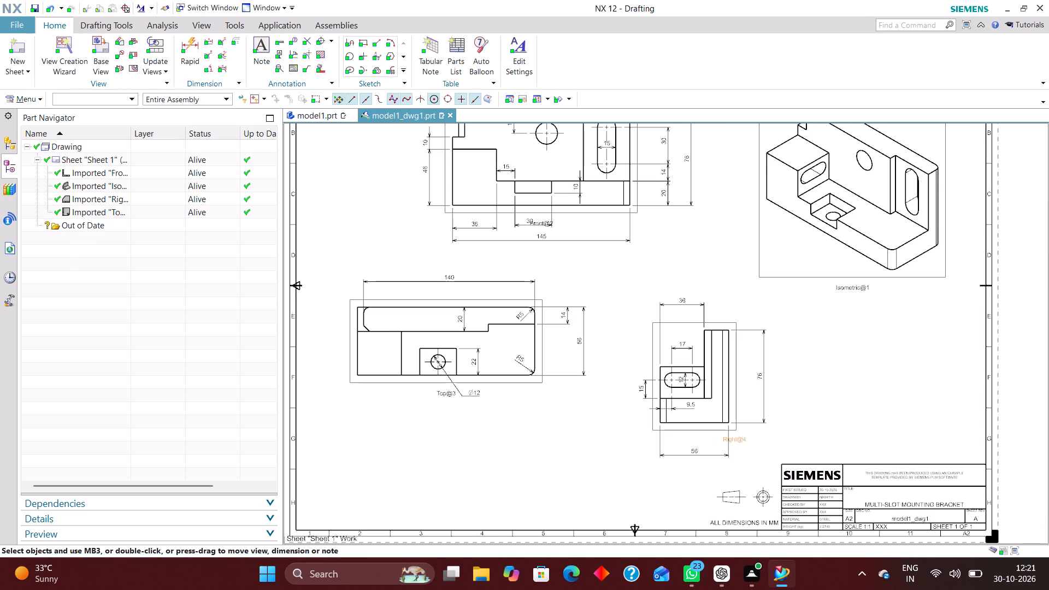
{"action": "left_click_drag", "start_coordinate": [738, 436], "coordinate": [751, 442]}
{"action": "scroll", "coordinate": [458, 404], "scroll_direction": "up", "scroll_amount": 4}
{"action": "left_click_drag", "start_coordinate": [423, 376], "coordinate": [417, 391]}
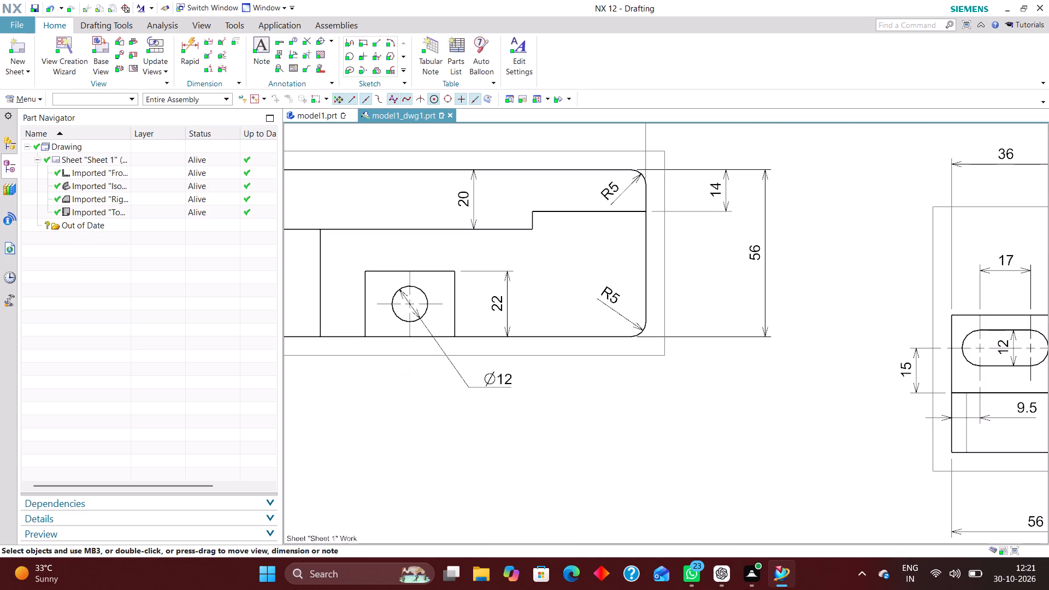
{"action": "left_click_drag", "start_coordinate": [417, 391], "coordinate": [409, 402]}
{"action": "scroll", "coordinate": [593, 464], "scroll_direction": "down", "scroll_amount": 4}
{"action": "scroll", "coordinate": [620, 297], "scroll_direction": "up", "scroll_amount": 3}
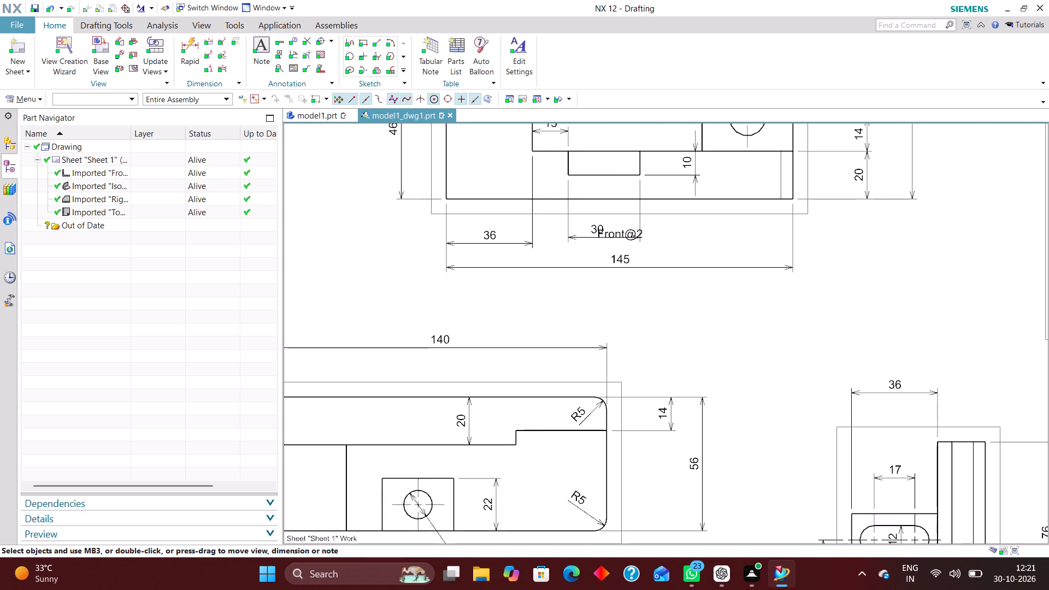
{"action": "left_click_drag", "start_coordinate": [620, 227], "coordinate": [829, 251]}
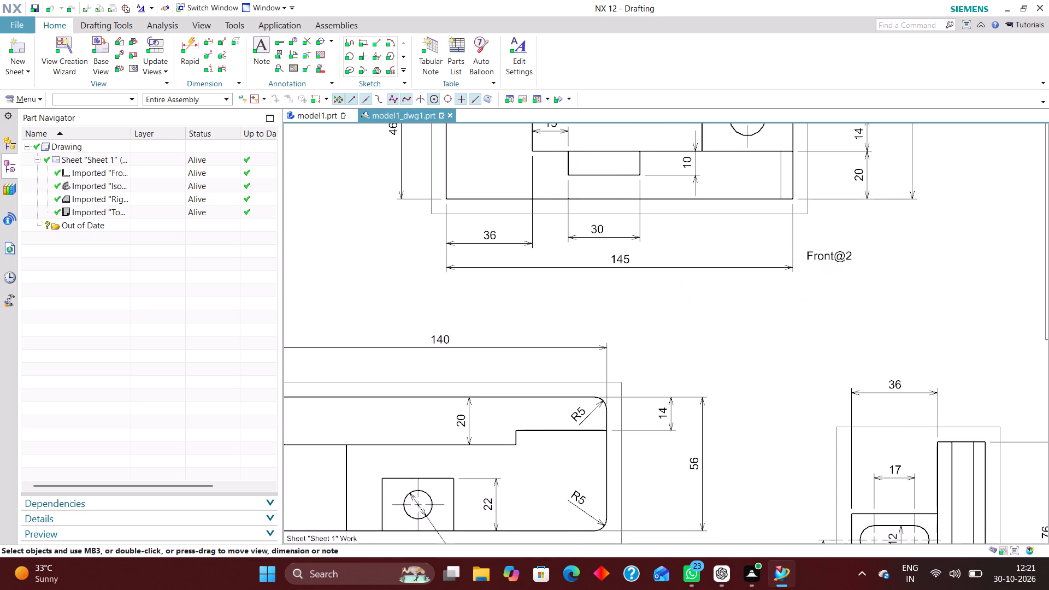
Rename the front view as FRONT VIEW.
{"action": "scroll", "coordinate": [388, 296], "scroll_direction": "down", "scroll_amount": 4}
{"action": "scroll", "coordinate": [752, 330], "scroll_direction": "up", "scroll_amount": 3}
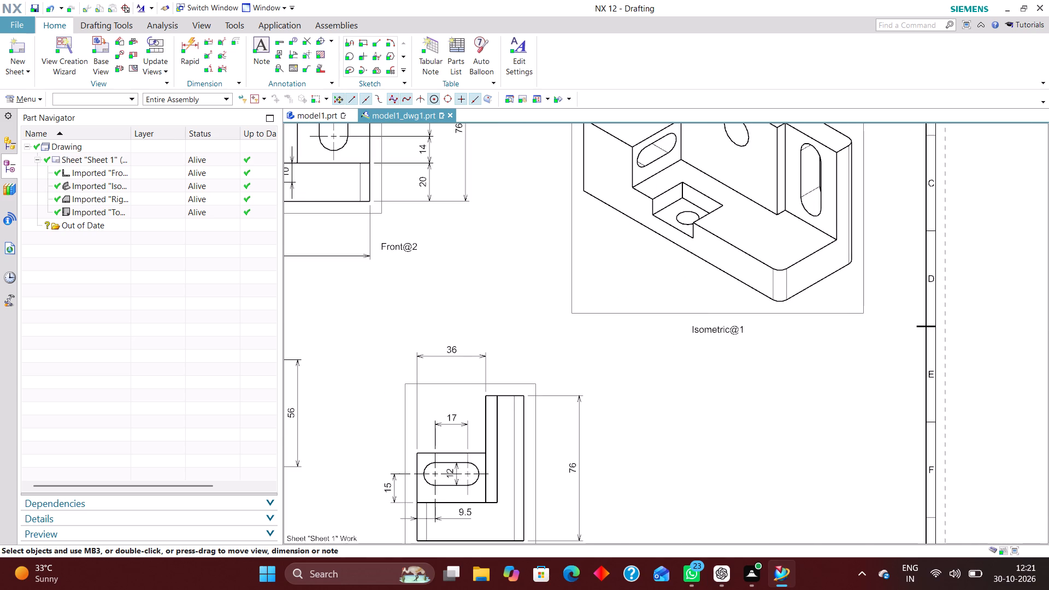
{"action": "right_click_drag", "start_coordinate": [500, 227], "coordinate": [433, 270]}
{"action": "left_click", "coordinate": [126, 174]}
{"action": "right_click", "coordinate": [130, 174]}
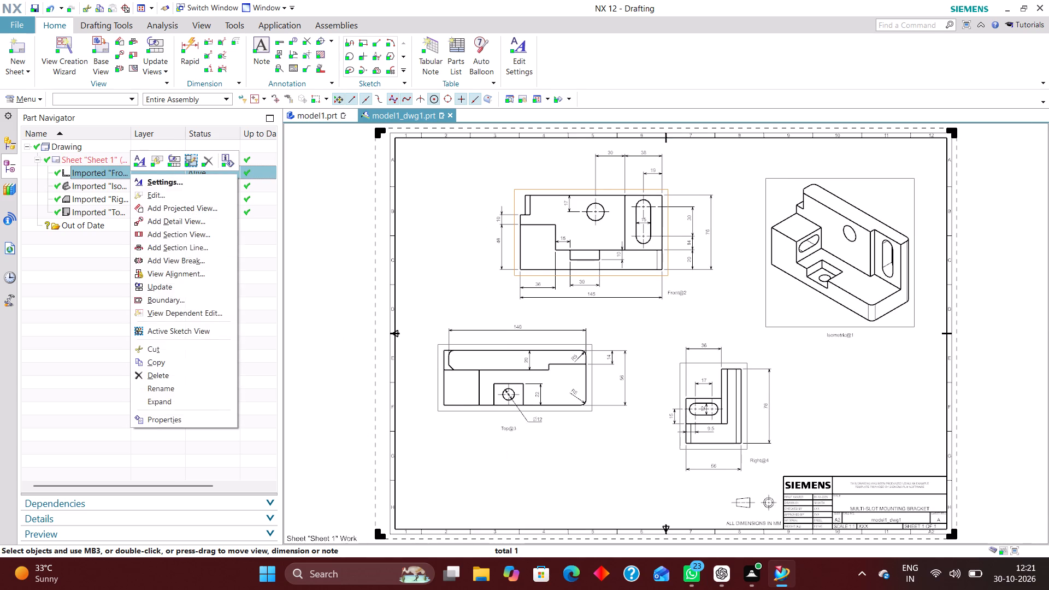
{"action": "left_click", "coordinate": [178, 386]}
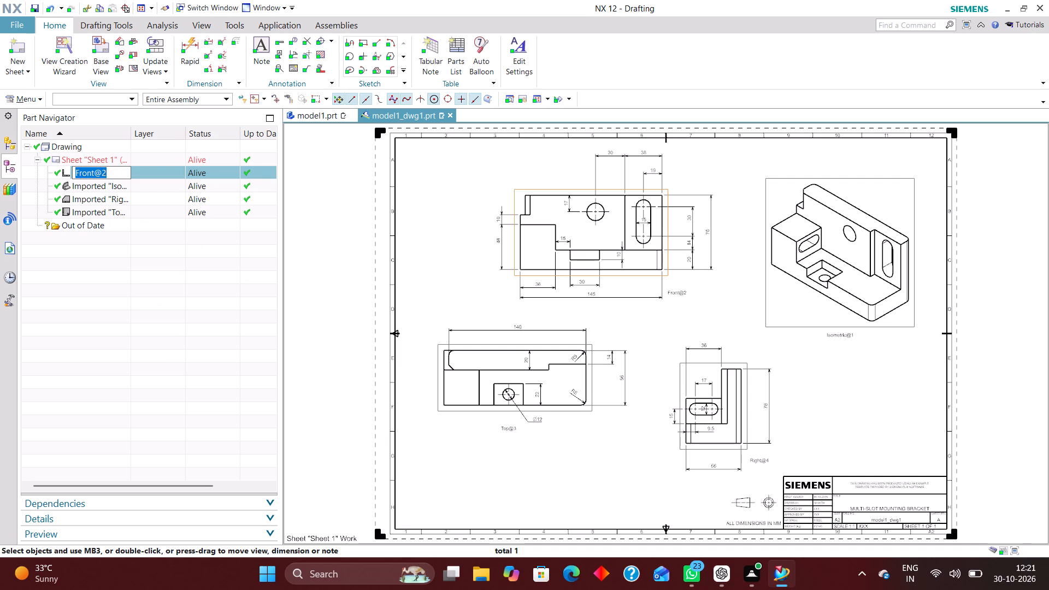
{"action": "type", "text": "FR"}
{"action": "key", "text": "o"}
{"action": "type", "text": "NT"}
{"action": "key", "text": "space"}
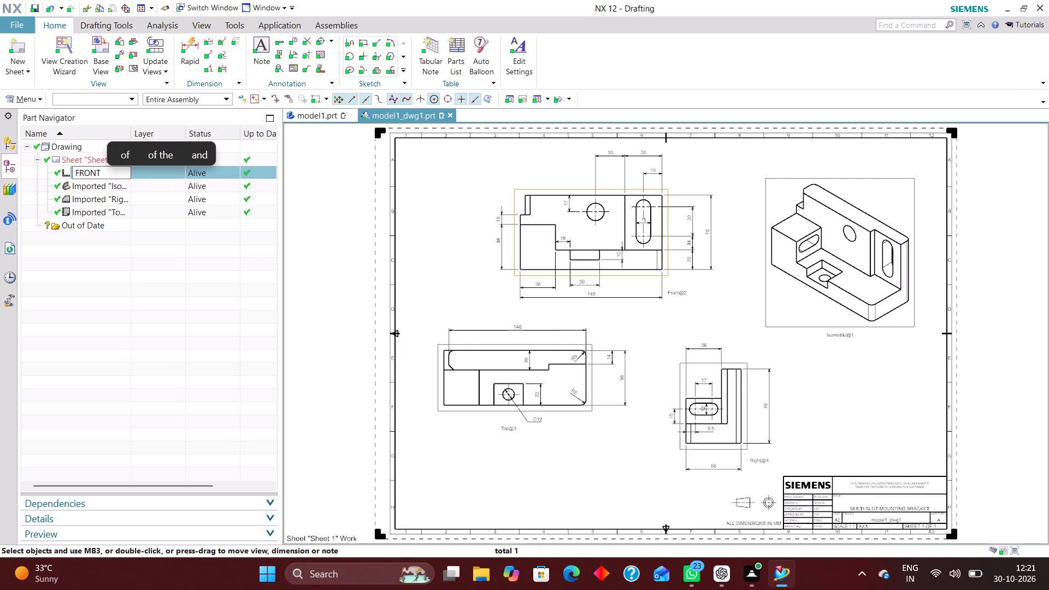
{"action": "type", "text": "VIEW"}
{"action": "key", "text": "Return"}
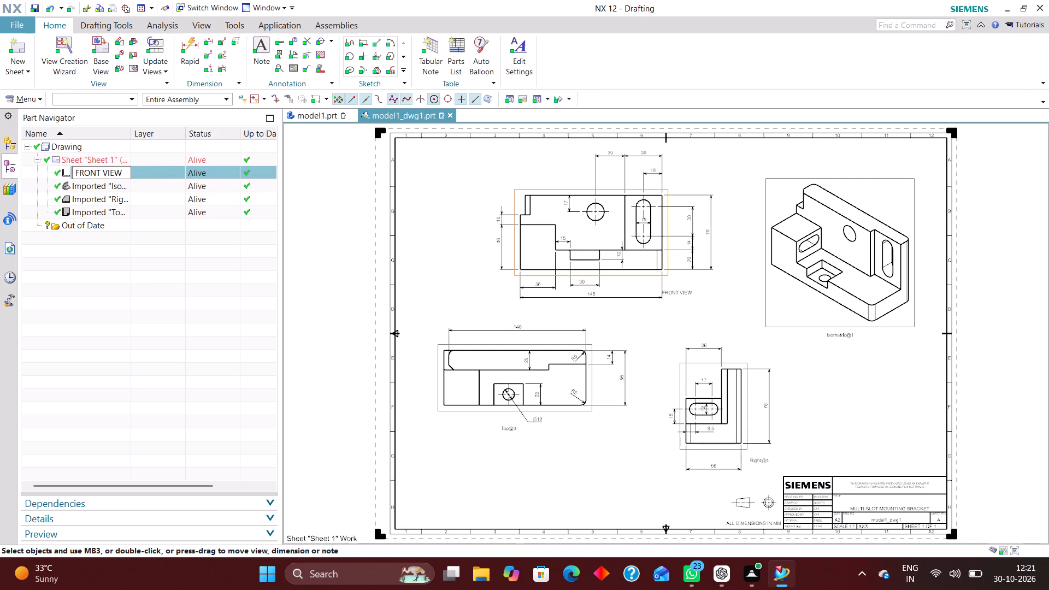
Rename the isometric view as ISOMETRIC VIEW.
{"action": "left_click", "coordinate": [133, 184]}
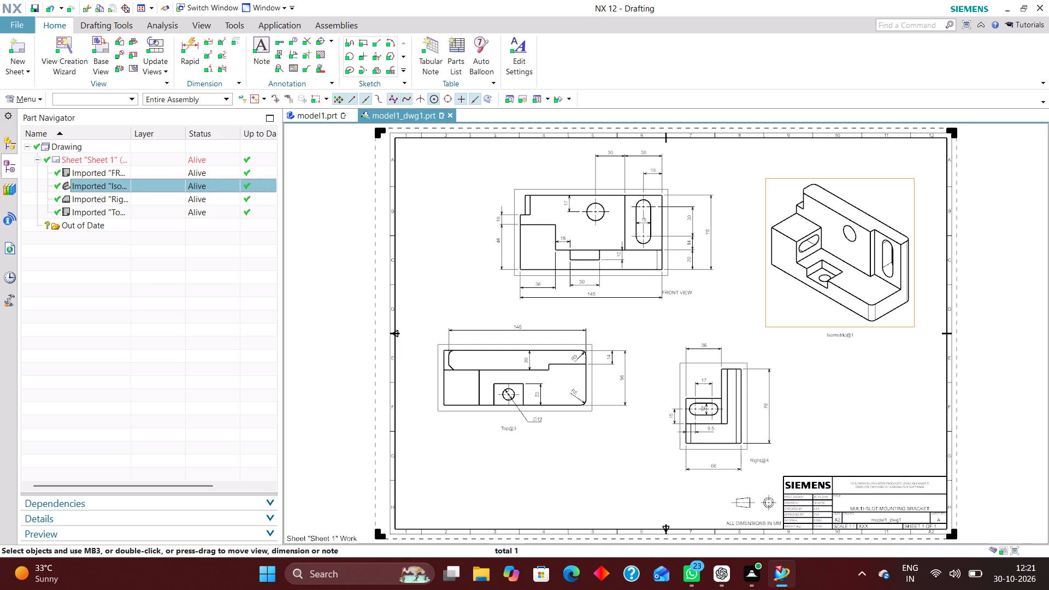
{"action": "right_click", "coordinate": [140, 187]}
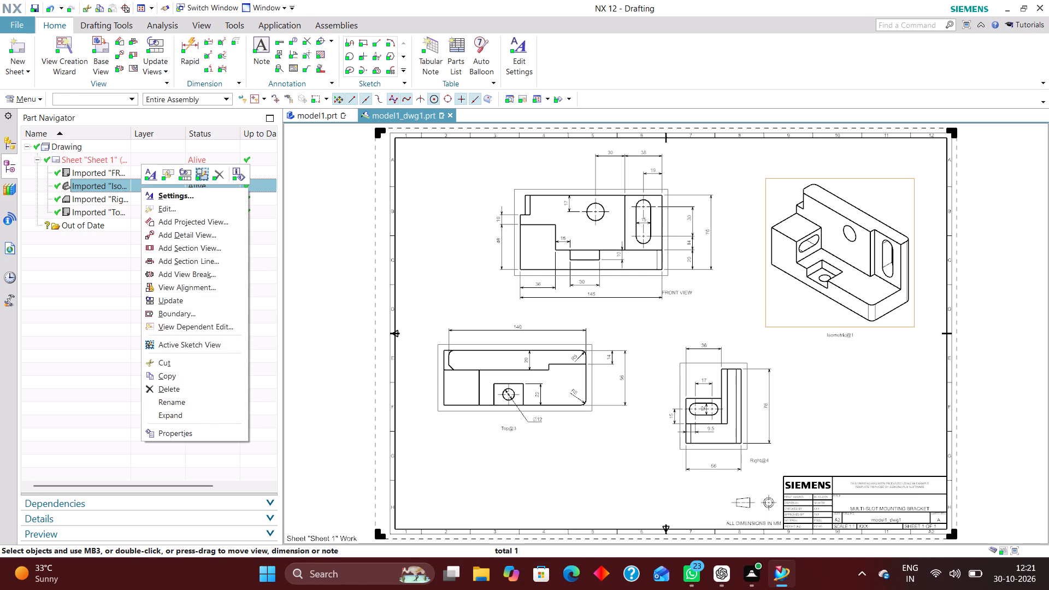
{"action": "left_click", "coordinate": [184, 399]}
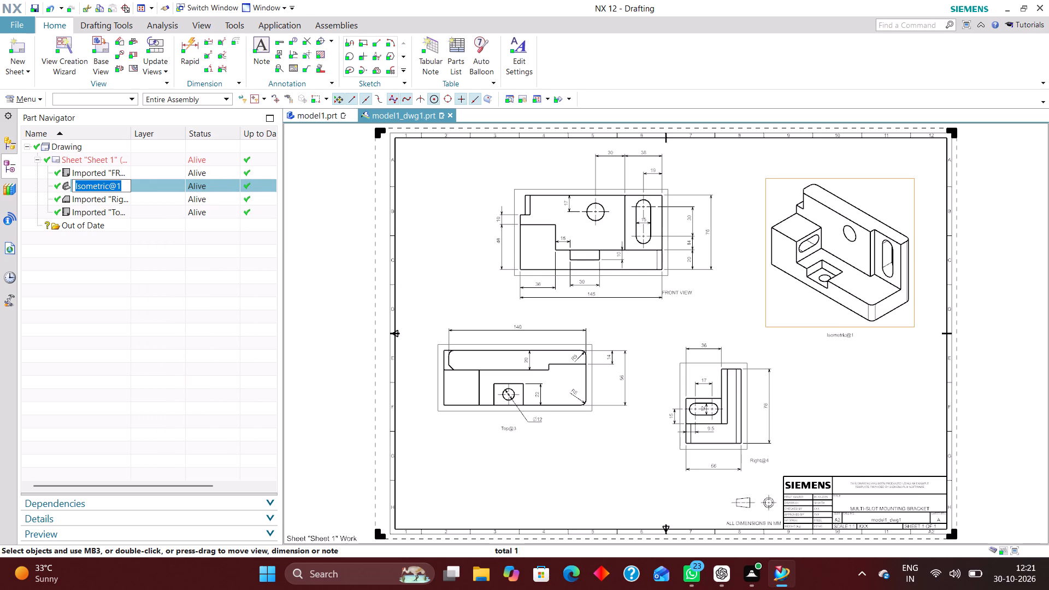
{"action": "key", "text": "BackSpace"}
{"action": "type", "text": "ISOMETRIV"}
{"action": "key", "text": "space"}
{"action": "key", "text": "BackSpace"}
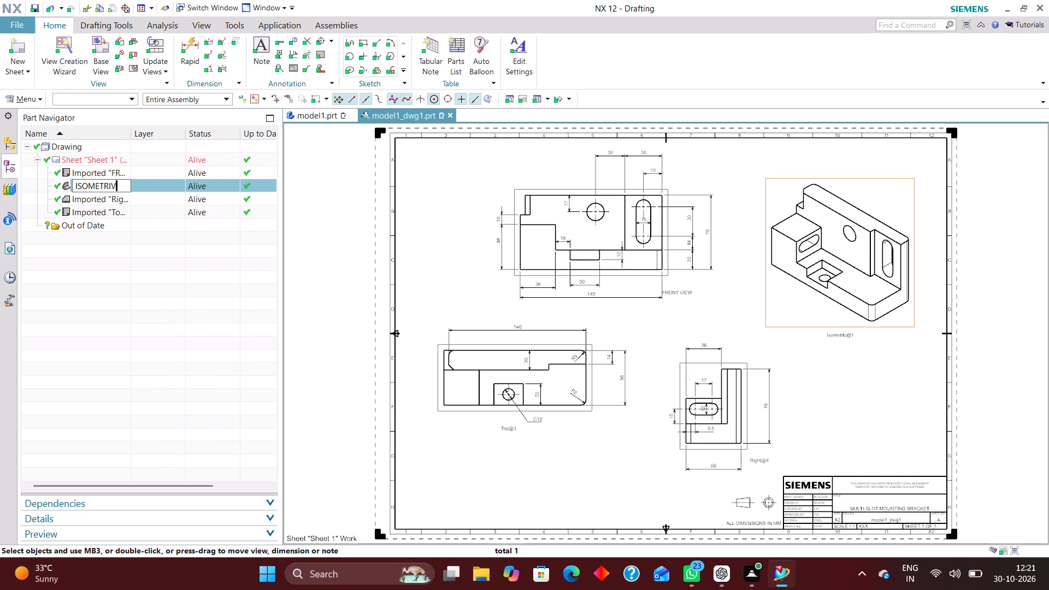
{"action": "key", "text": "BackSpace"}
{"action": "type", "text": "C V"}
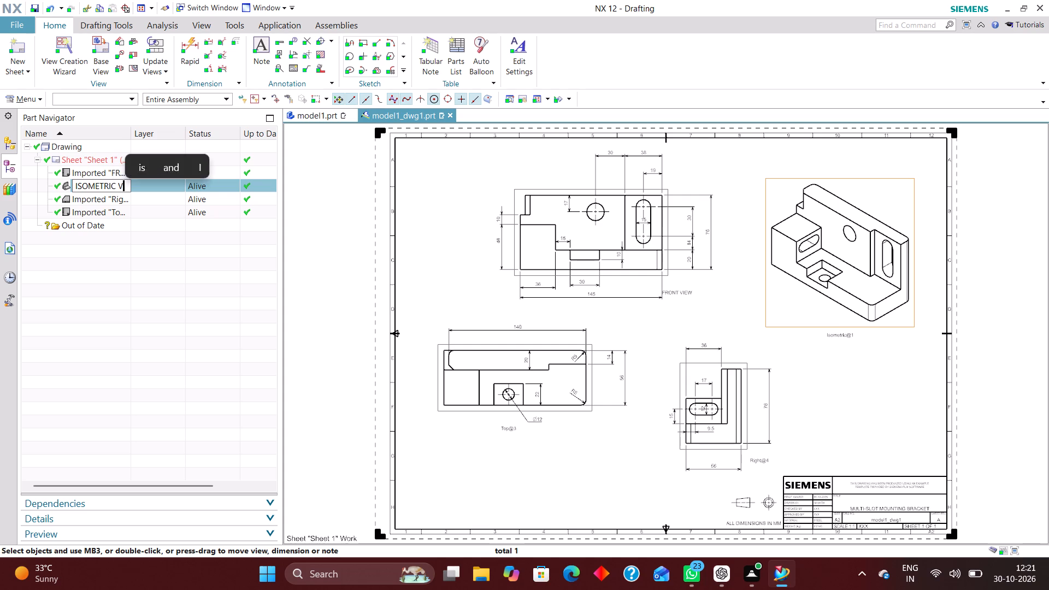
{"action": "type", "text": "IE"}
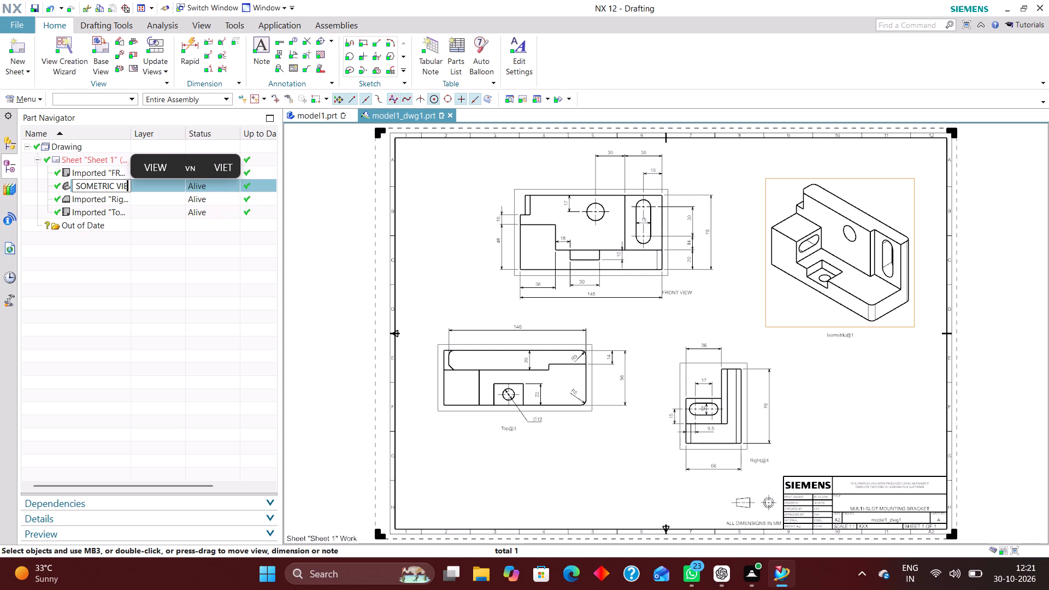
{"action": "key", "text": "w"}
{"action": "key", "text": "Return"}
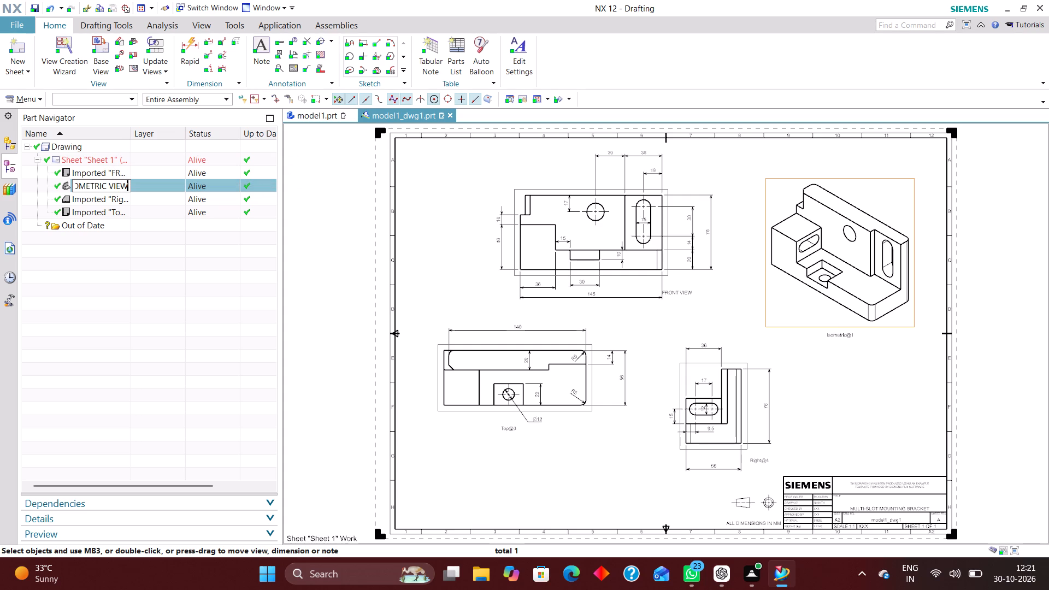
Examine the bracket's 3D model in model1.prt from different angles and return to the model1_dwg1.prt drawing.
{"action": "left_click", "coordinate": [328, 115]}
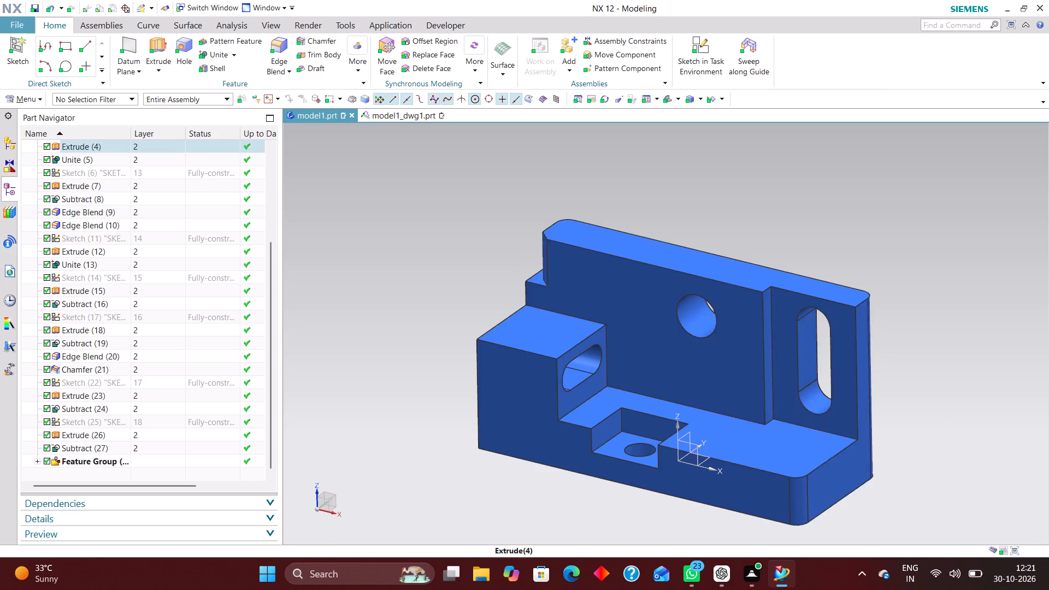
{"action": "scroll", "coordinate": [629, 309], "scroll_direction": "down", "scroll_amount": 2}
{"action": "middle_click_drag", "start_coordinate": [842, 325], "coordinate": [850, 323]}
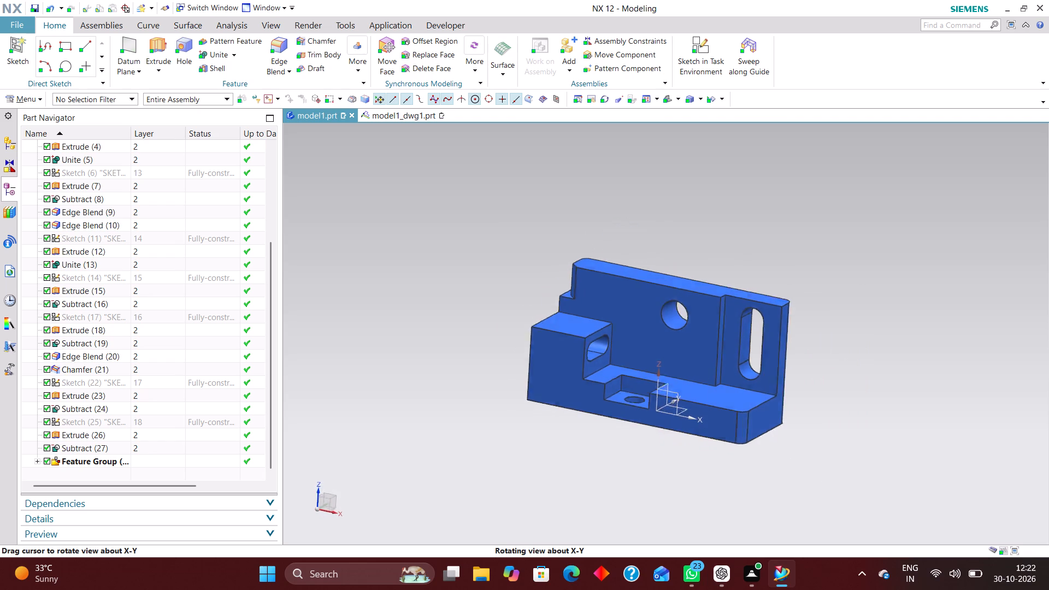
{"action": "middle_click_drag", "start_coordinate": [850, 323], "coordinate": [847, 331]}
{"action": "scroll", "coordinate": [599, 268], "scroll_direction": "up", "scroll_amount": 2}
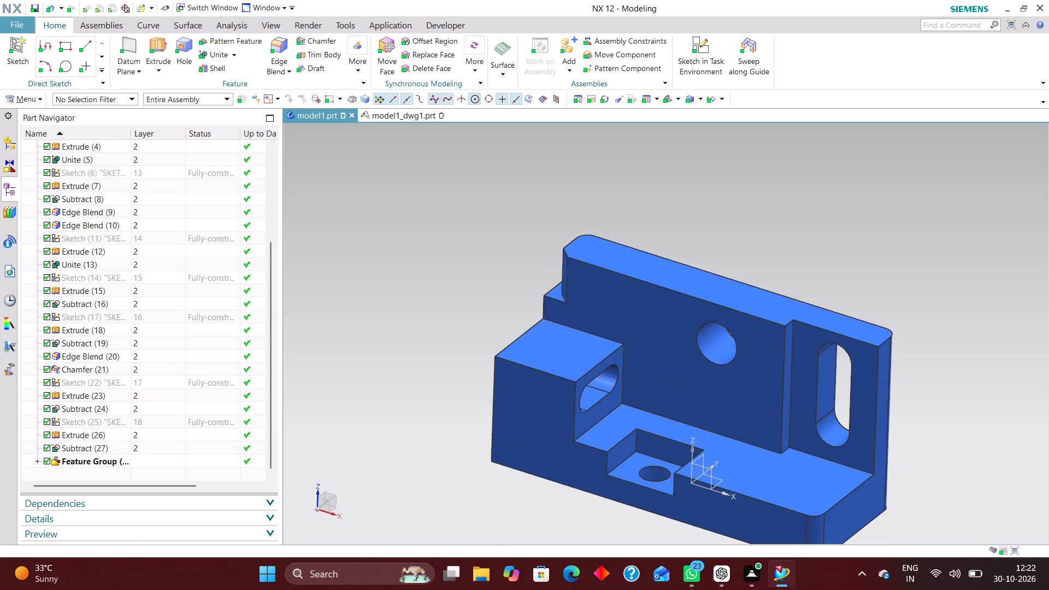
{"action": "scroll", "coordinate": [592, 172], "scroll_direction": "down", "scroll_amount": 2}
{"action": "middle_click_drag", "start_coordinate": [817, 339], "coordinate": [806, 348]}
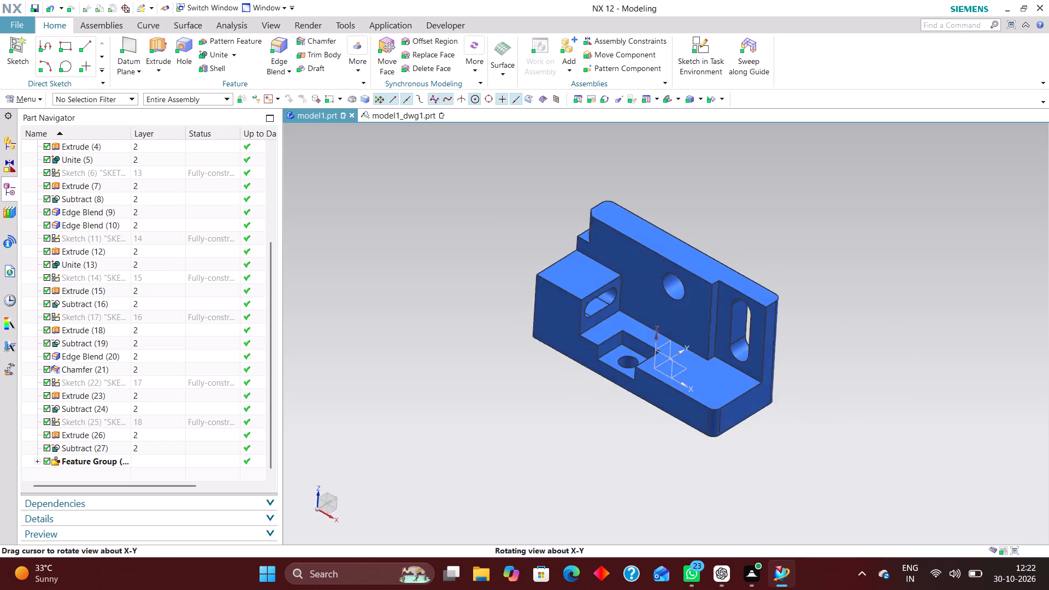
{"action": "middle_click_drag", "start_coordinate": [806, 348], "coordinate": [797, 351]}
{"action": "scroll", "coordinate": [798, 349], "scroll_direction": "up", "scroll_amount": 1}
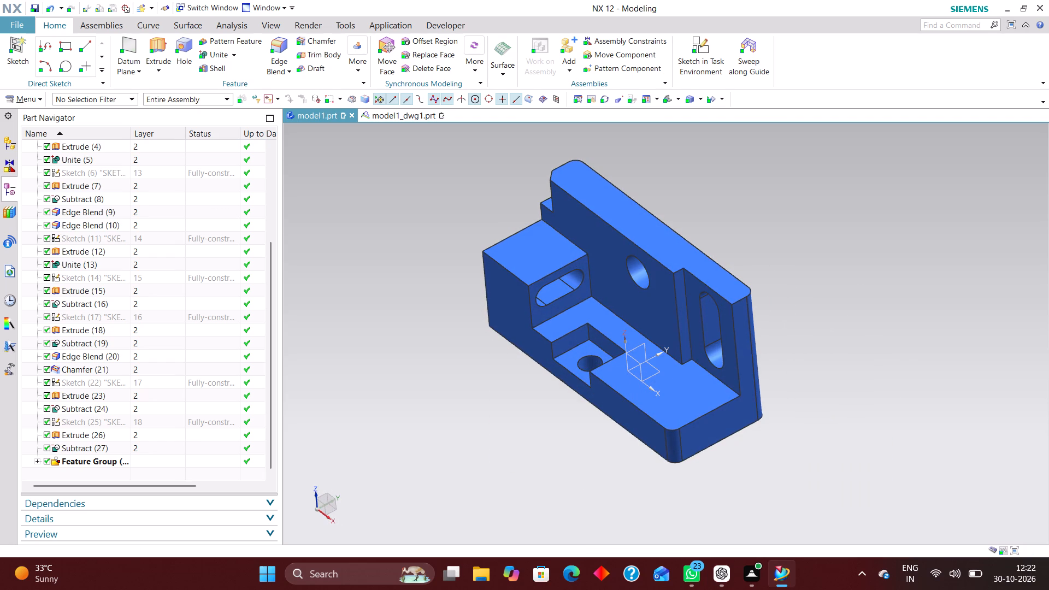
{"action": "left_click", "coordinate": [386, 115]}
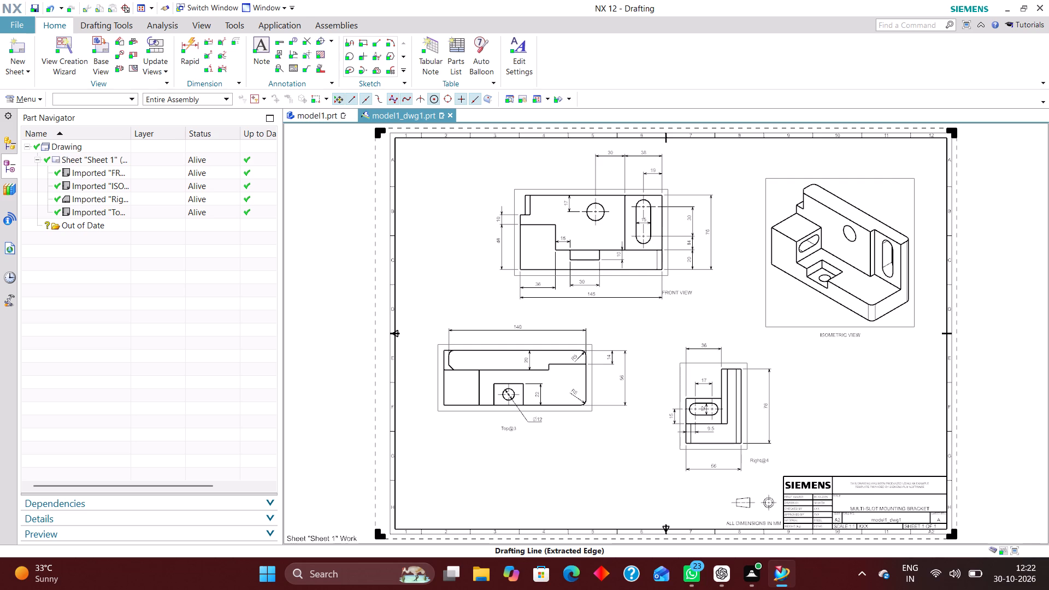
Rename the right view as RIGTH VIEW.
{"action": "left_click", "coordinate": [128, 199]}
{"action": "right_click", "coordinate": [129, 198]}
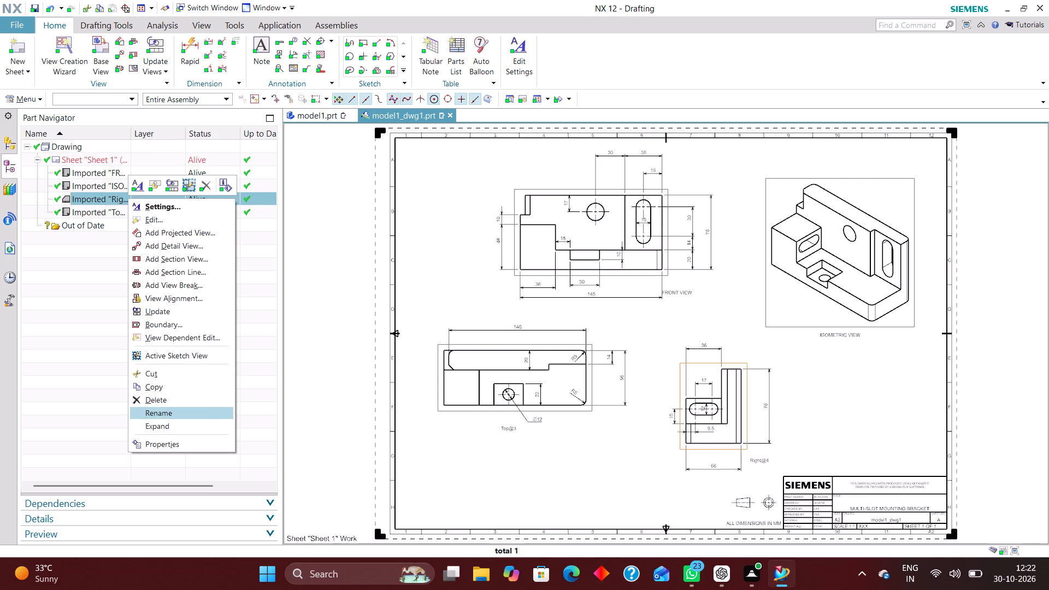
{"action": "left_click", "coordinate": [168, 413]}
{"action": "key", "text": "r"}
{"action": "type", "text": "IGT"}
{"action": "type", "text": "H VIEW"}
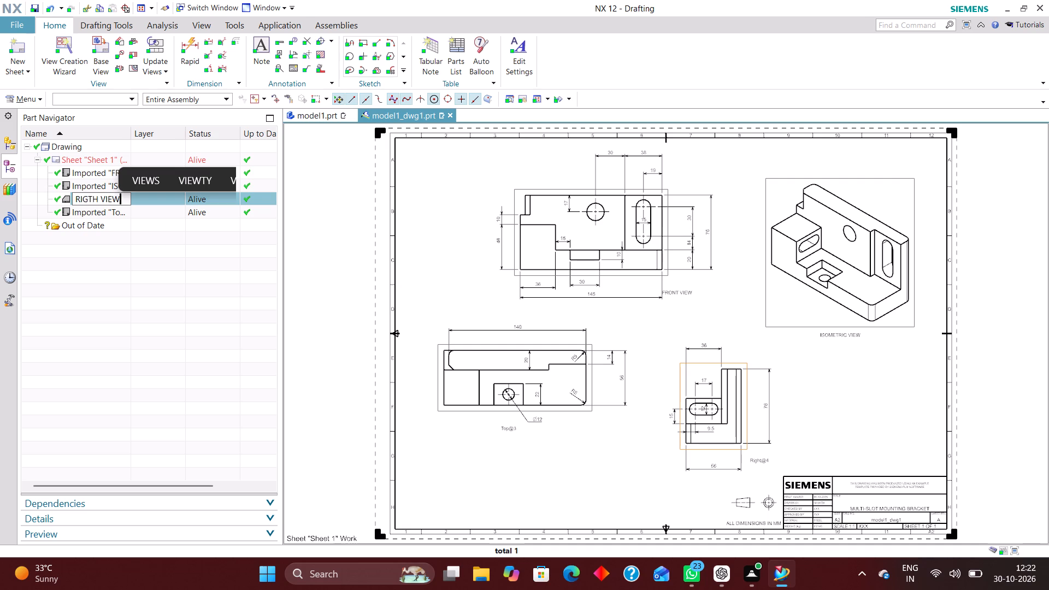
{"action": "key", "text": "Return"}
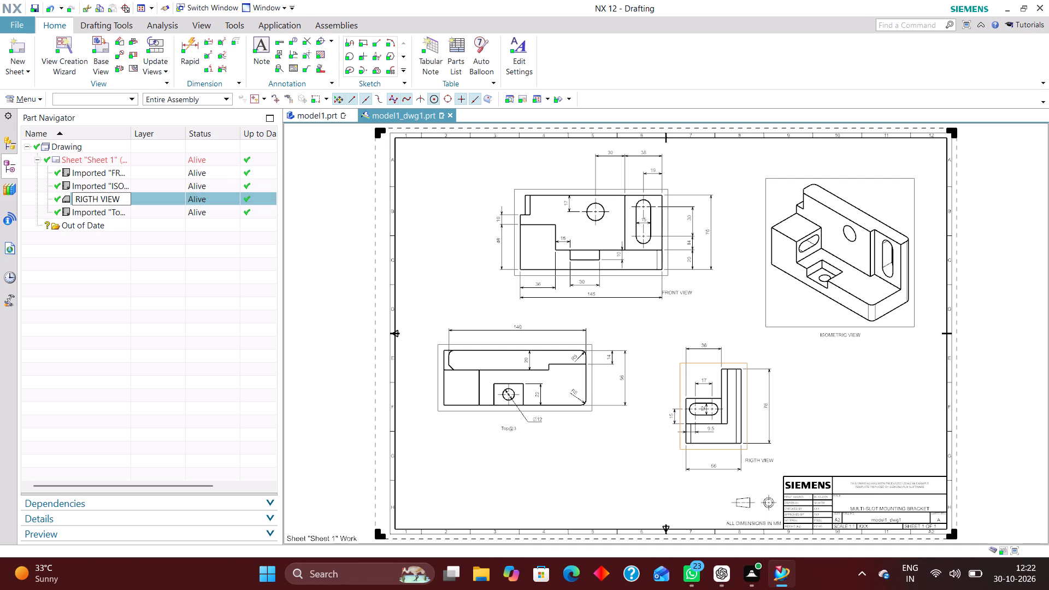
Rename the top view as TOP VIEW.
{"action": "right_click", "coordinate": [138, 209]}
{"action": "left_click", "coordinate": [188, 426]}
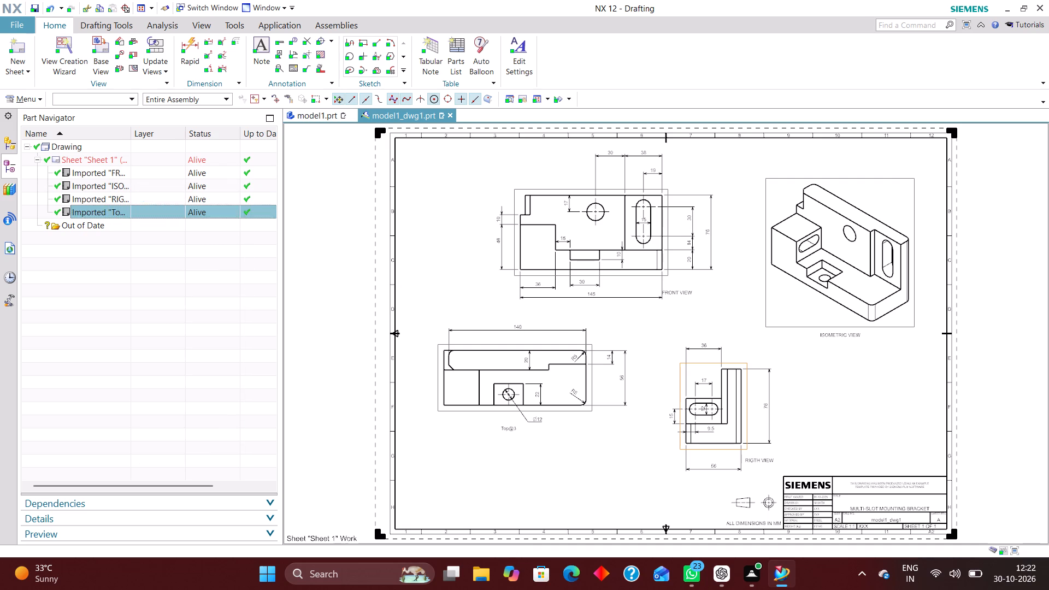
{"action": "type", "text": "TO"}
{"action": "type", "text": "P VIEW"}
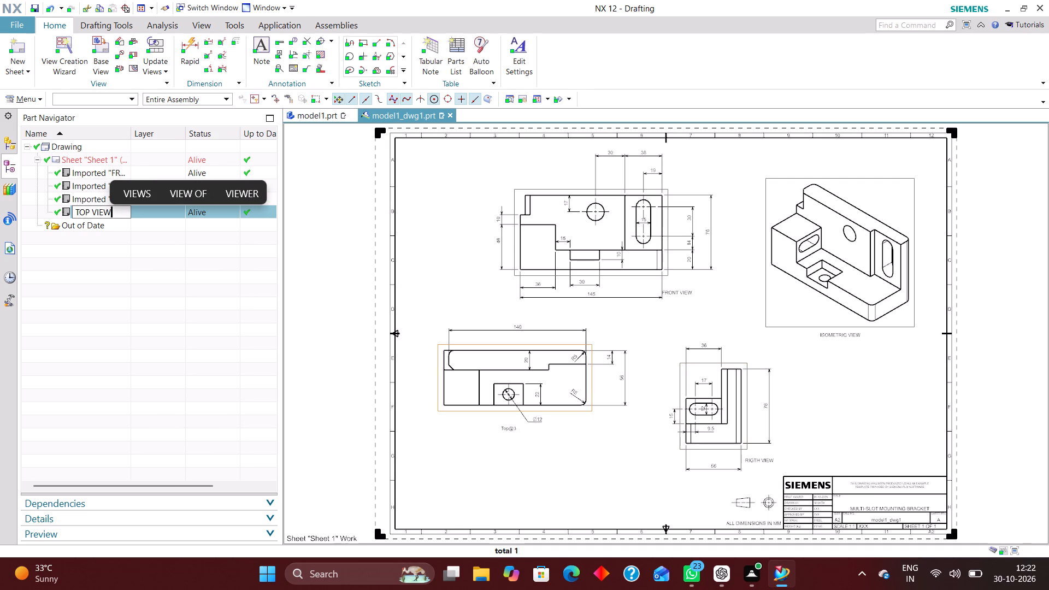
{"action": "key", "text": "Return"}
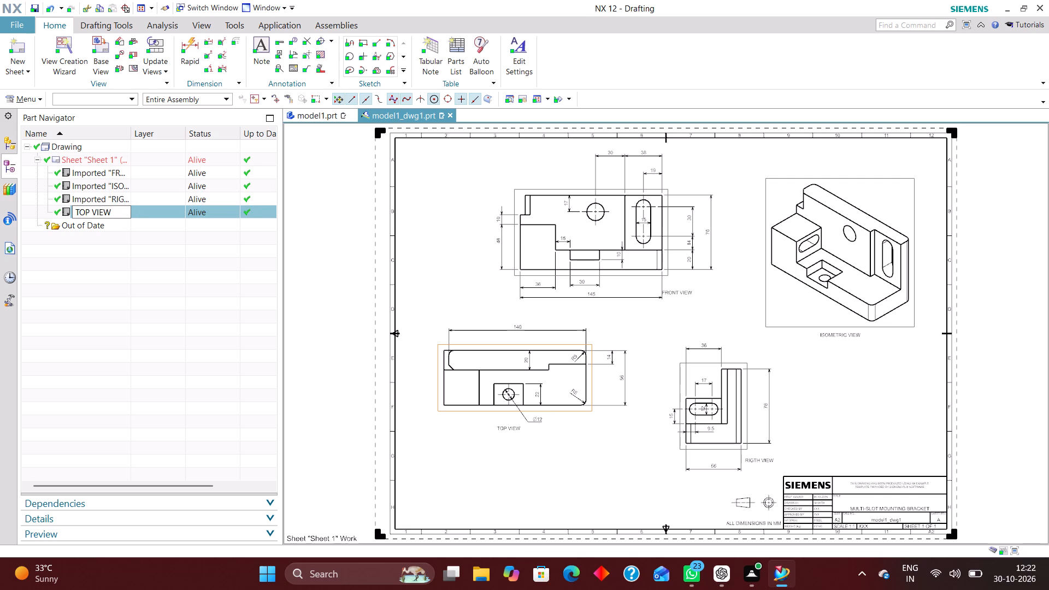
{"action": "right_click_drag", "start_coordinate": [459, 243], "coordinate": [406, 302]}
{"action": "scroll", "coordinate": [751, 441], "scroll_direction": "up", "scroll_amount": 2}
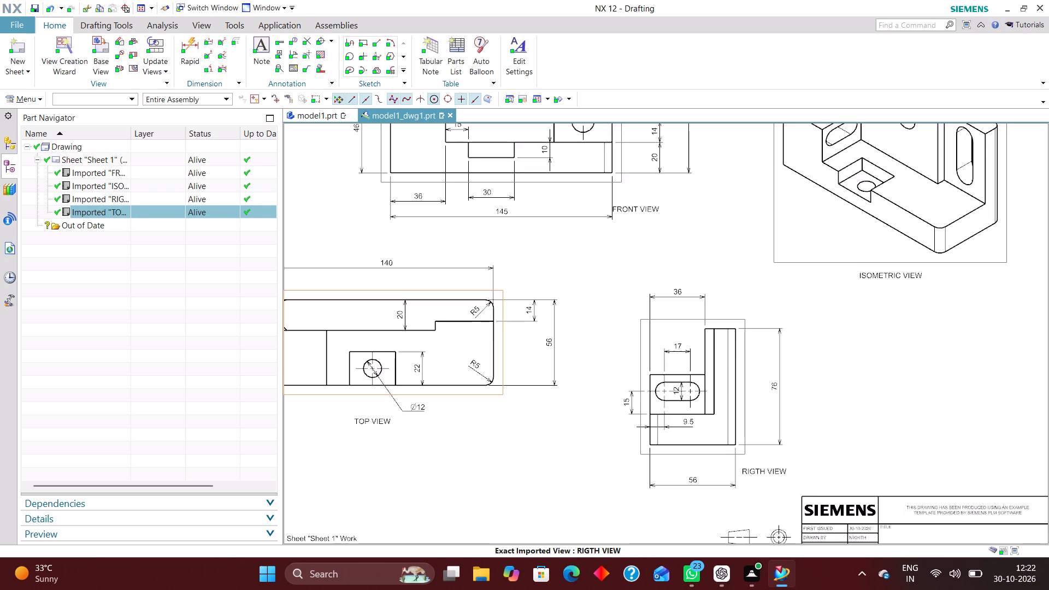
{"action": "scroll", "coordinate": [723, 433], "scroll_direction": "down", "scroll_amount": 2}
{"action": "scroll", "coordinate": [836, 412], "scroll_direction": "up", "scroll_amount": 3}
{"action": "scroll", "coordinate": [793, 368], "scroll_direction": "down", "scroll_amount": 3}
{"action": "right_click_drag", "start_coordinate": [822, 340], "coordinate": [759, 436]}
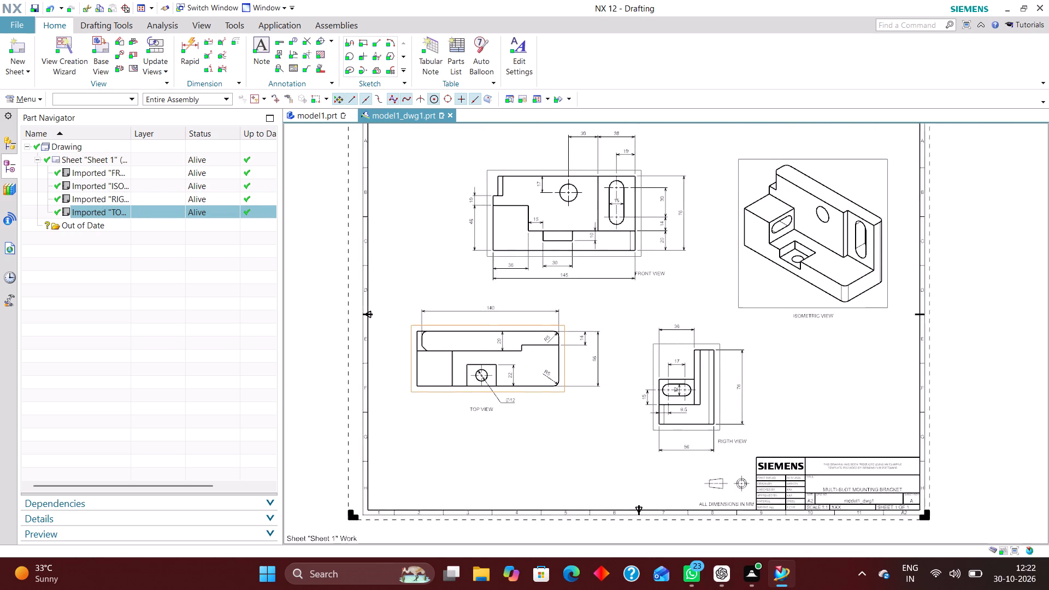
Hide all layers in the isometric view and make only layers 2, 223, 224, 225, 226 and 256 visible.
{"action": "left_click", "coordinate": [32, 98]}
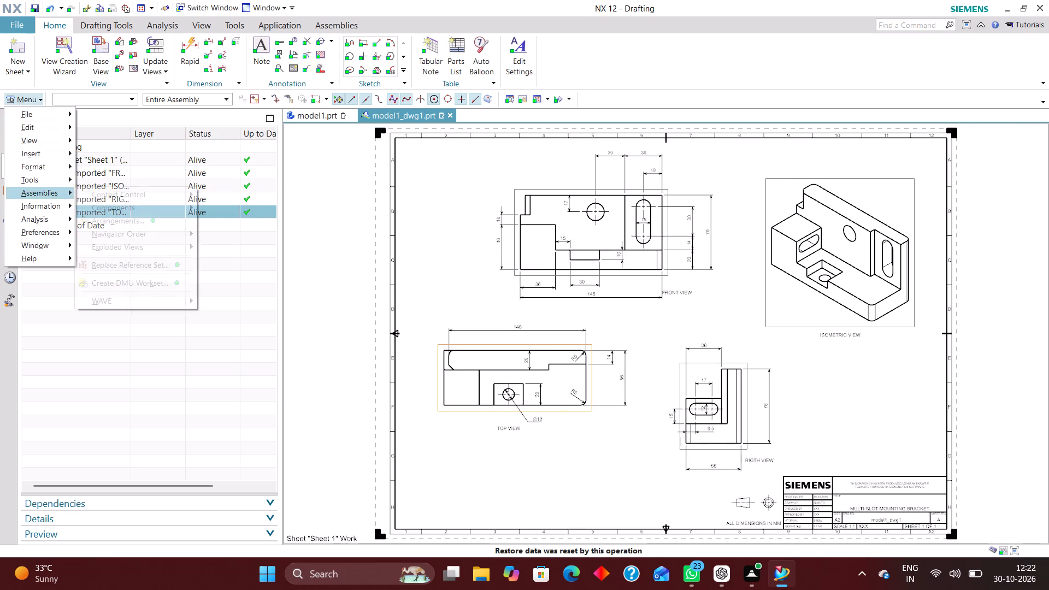
{"action": "left_click", "coordinate": [59, 166]}
{"action": "left_click", "coordinate": [137, 180]}
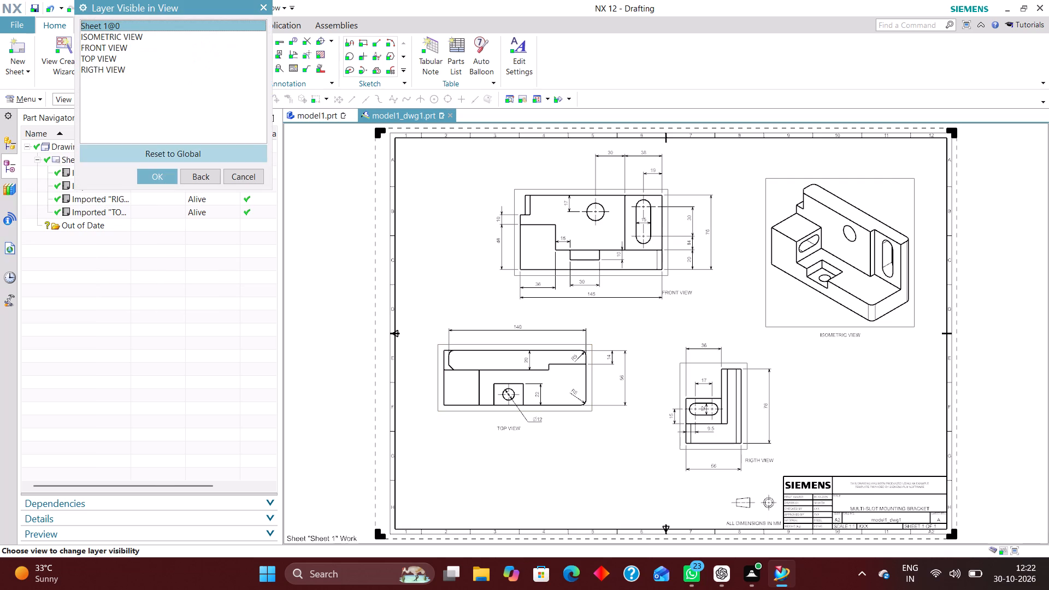
{"action": "left_click", "coordinate": [100, 40]}
{"action": "left_click", "coordinate": [155, 174]}
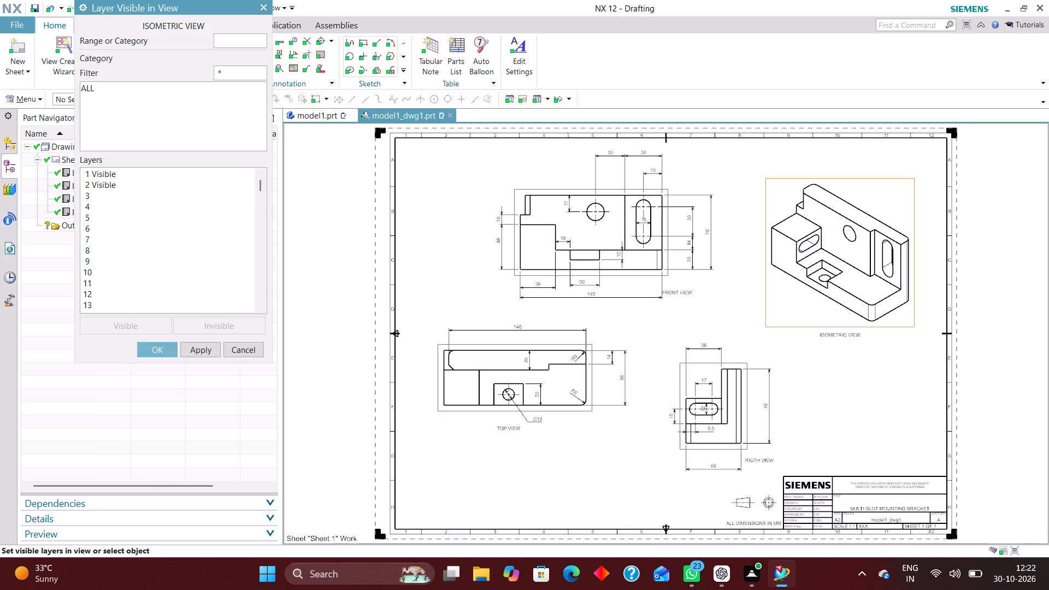
{"action": "left_click", "coordinate": [84, 81]}
{"action": "left_click", "coordinate": [91, 90]}
{"action": "left_click", "coordinate": [222, 330]}
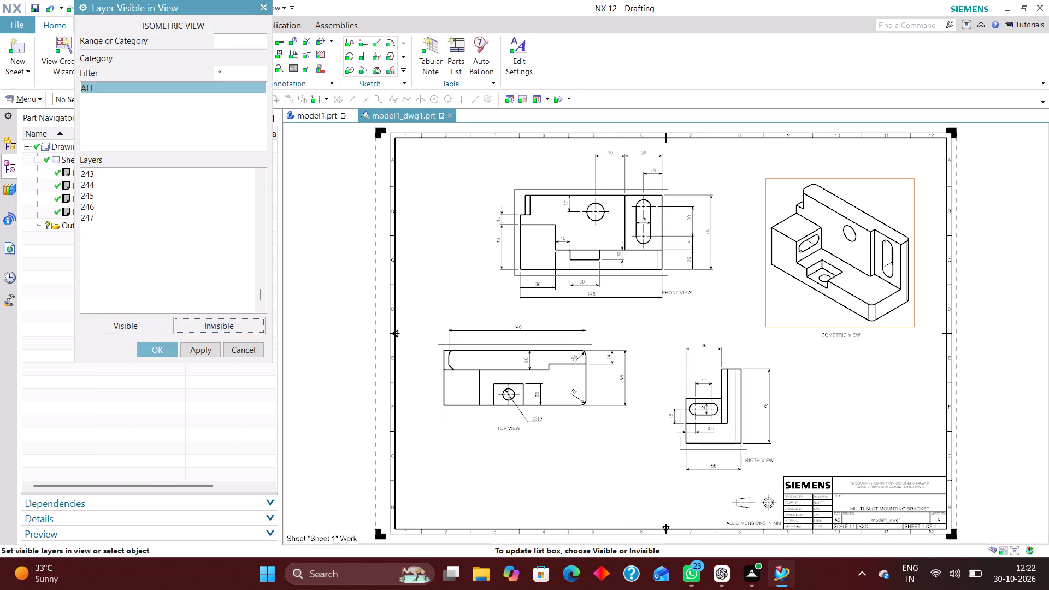
{"action": "left_click", "coordinate": [237, 37]}
{"action": "key", "text": "Return"}
{"action": "key", "text": "2"}
{"action": "key", "text": "Return"}
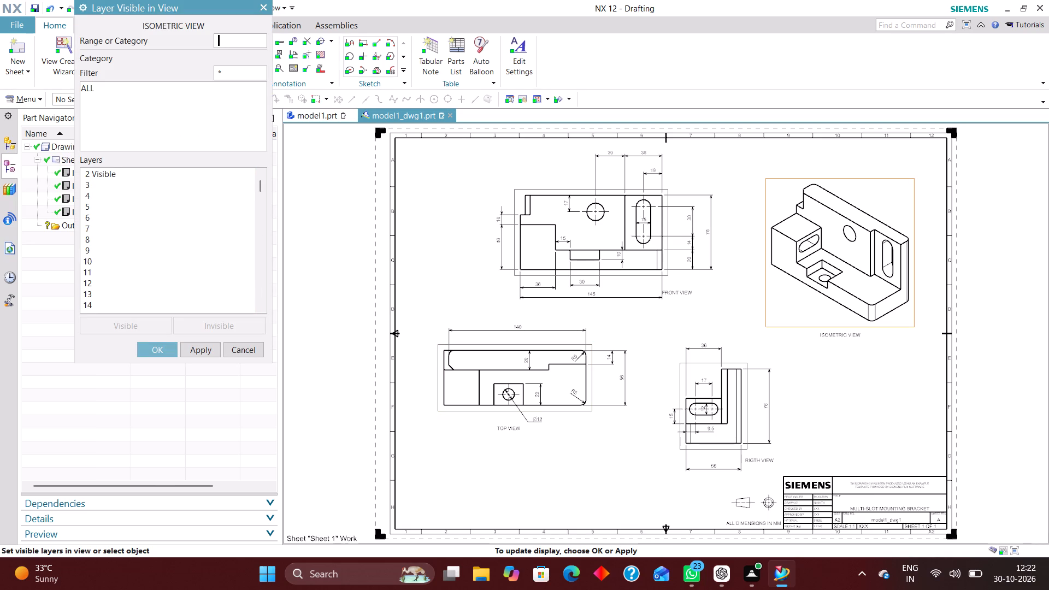
{"action": "type", "text": "223"}
{"action": "key", "text": "Return"}
{"action": "type", "text": "224"}
{"action": "key", "text": "Return"}
{"action": "type", "text": "225"}
{"action": "key", "text": "Return"}
{"action": "type", "text": "226"}
{"action": "key", "text": "Return"}
{"action": "type", "text": "26"}
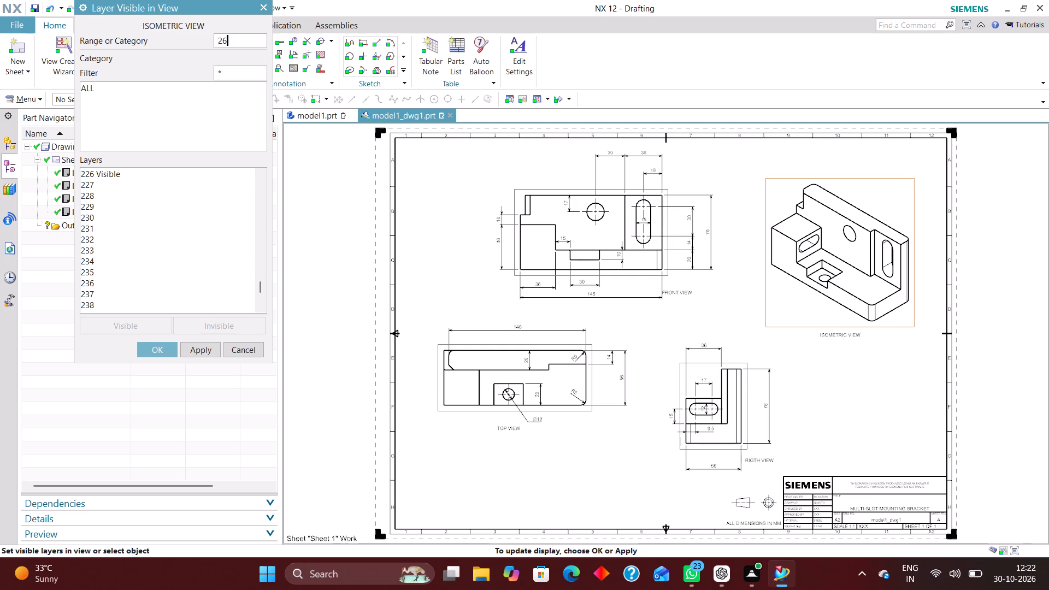
{"action": "key", "text": "BackSpace"}
{"action": "type", "text": "56"}
{"action": "key", "text": "Return"}
{"action": "left_click", "coordinate": [162, 348]}
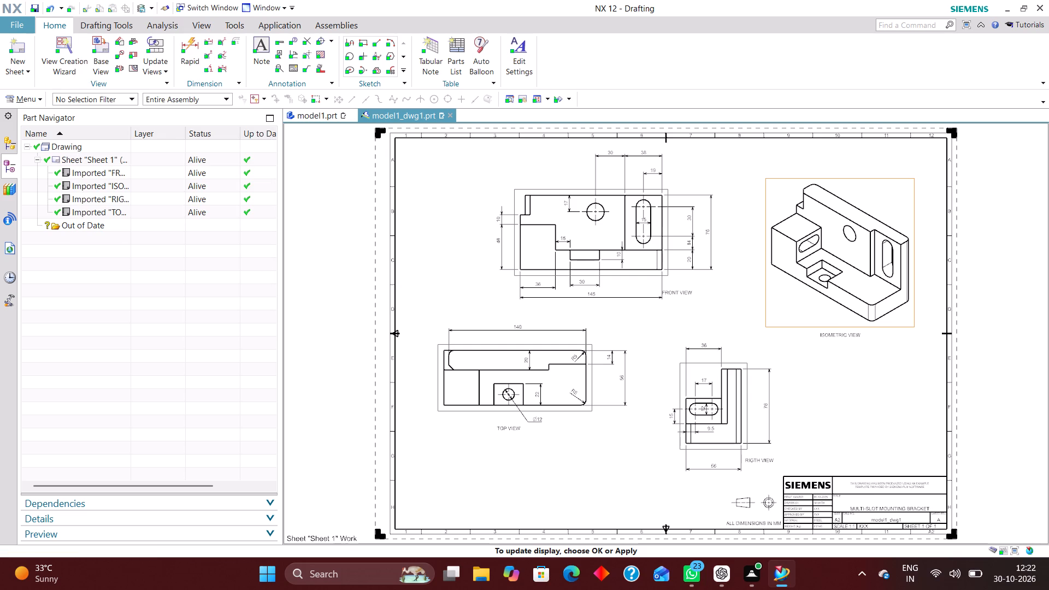
Hide all layers in the front view and make only layers 22, 223, 224, 225, 226 and 256 visible.
{"action": "left_click", "coordinate": [105, 49]}
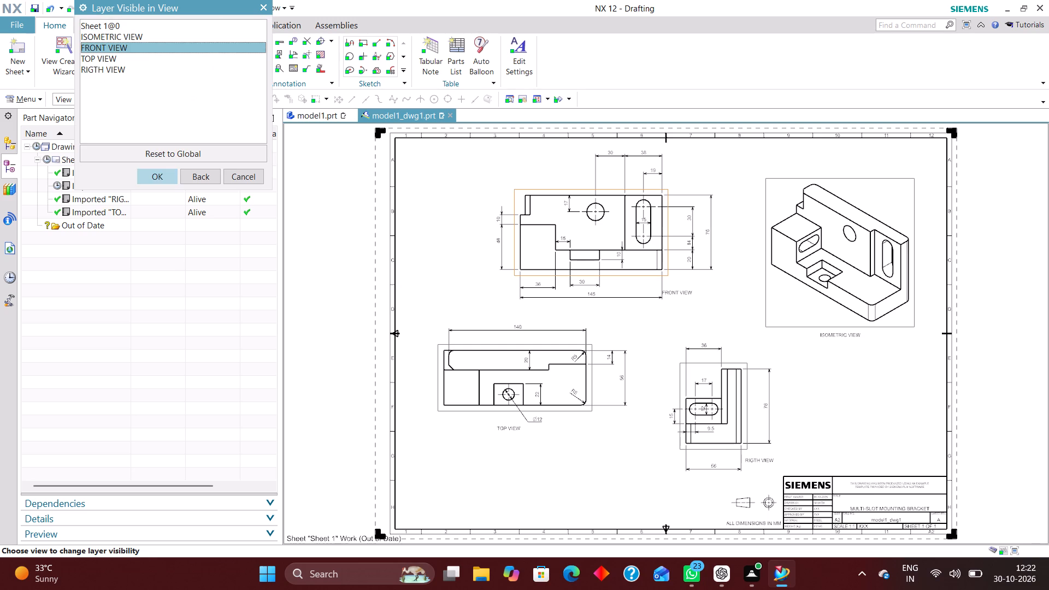
{"action": "left_click", "coordinate": [154, 181]}
{"action": "left_click", "coordinate": [93, 83]}
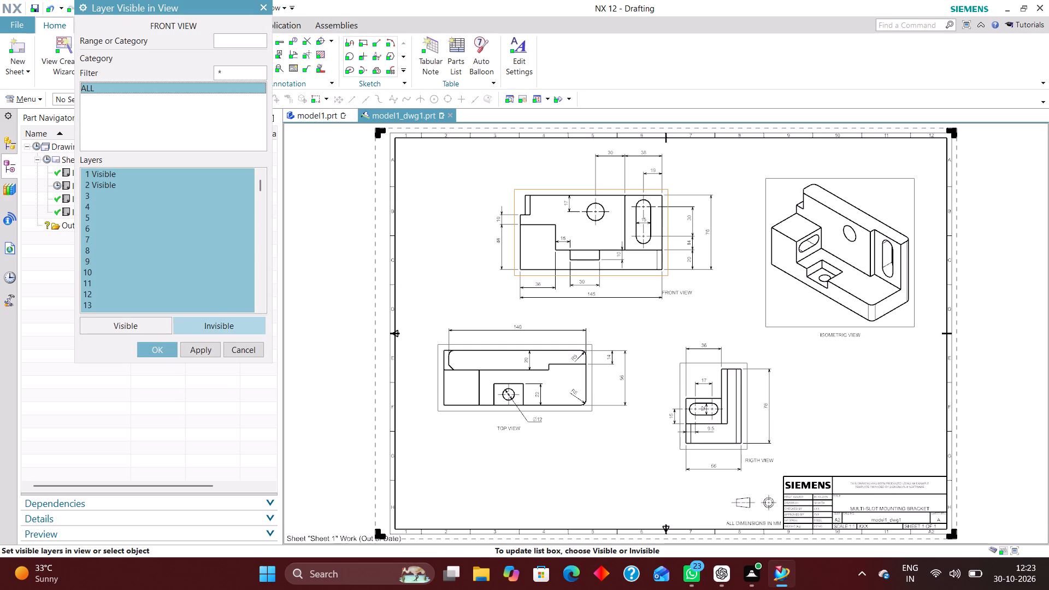
{"action": "left_click", "coordinate": [241, 332]}
{"action": "left_click", "coordinate": [238, 40]}
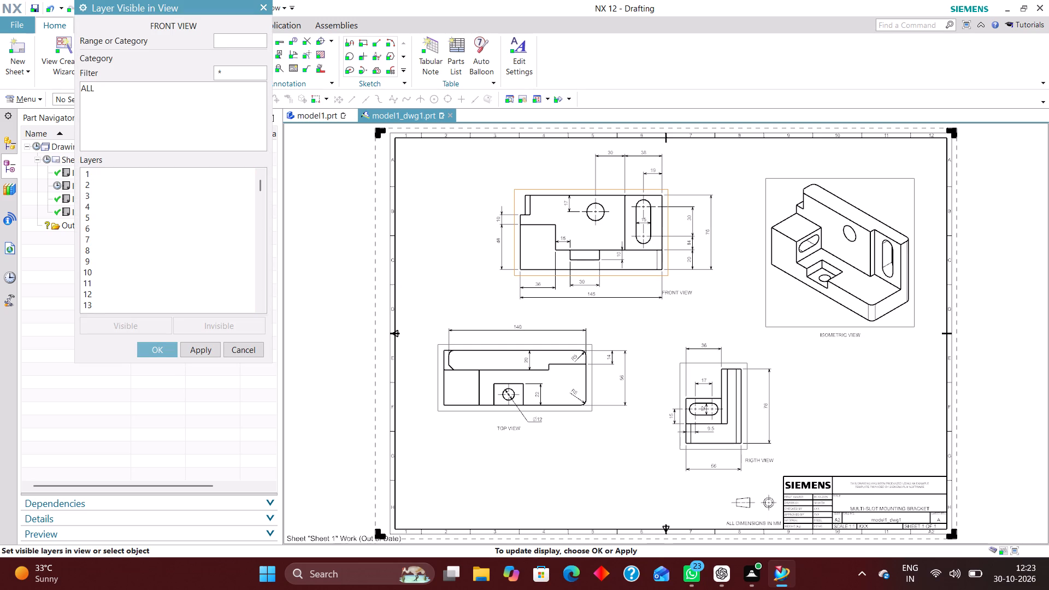
{"action": "type", "text": "22"}
{"action": "key", "text": "Return"}
{"action": "type", "text": "223"}
{"action": "key", "text": "Return"}
{"action": "type", "text": "224"}
{"action": "key", "text": "Return"}
{"action": "type", "text": "225"}
{"action": "key", "text": "Return"}
{"action": "type", "text": "226"}
{"action": "key", "text": "Return"}
{"action": "type", "text": "256"}
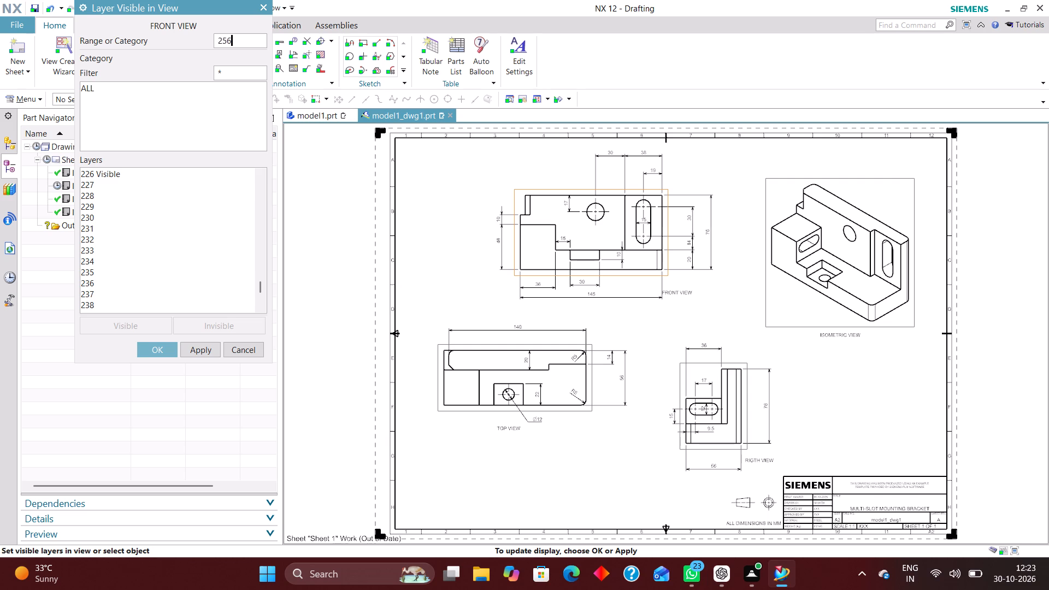
{"action": "key", "text": "Return"}
{"action": "left_click", "coordinate": [142, 344]}
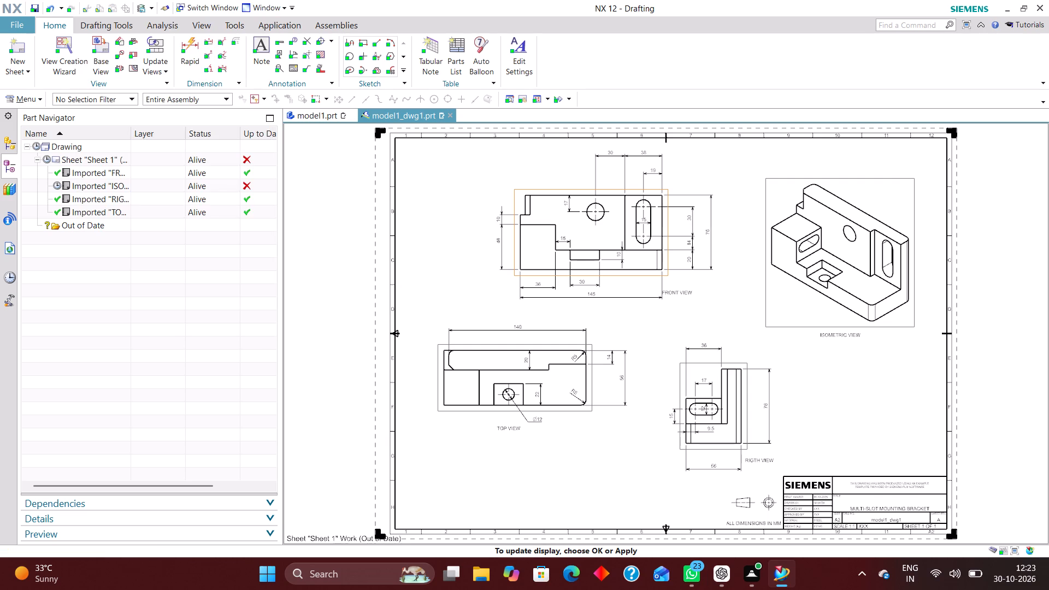
Hide all layers in the top view and make only layers 2, 223, 224, 225, 226 and 256 visible.
{"action": "left_click", "coordinate": [111, 56]}
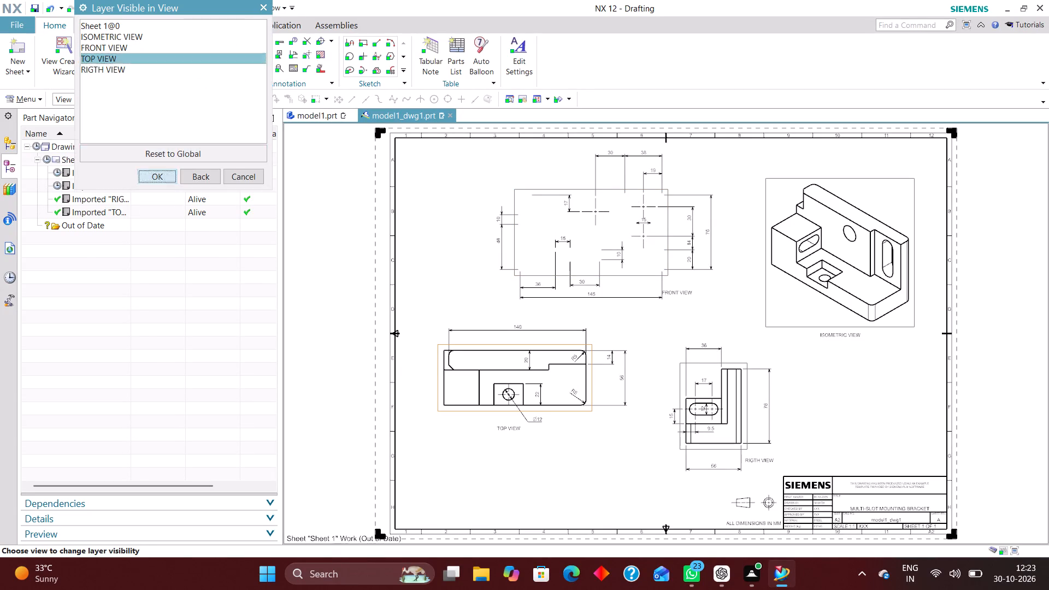
{"action": "left_click", "coordinate": [150, 175]}
{"action": "left_click", "coordinate": [95, 85]}
{"action": "left_click", "coordinate": [231, 319]}
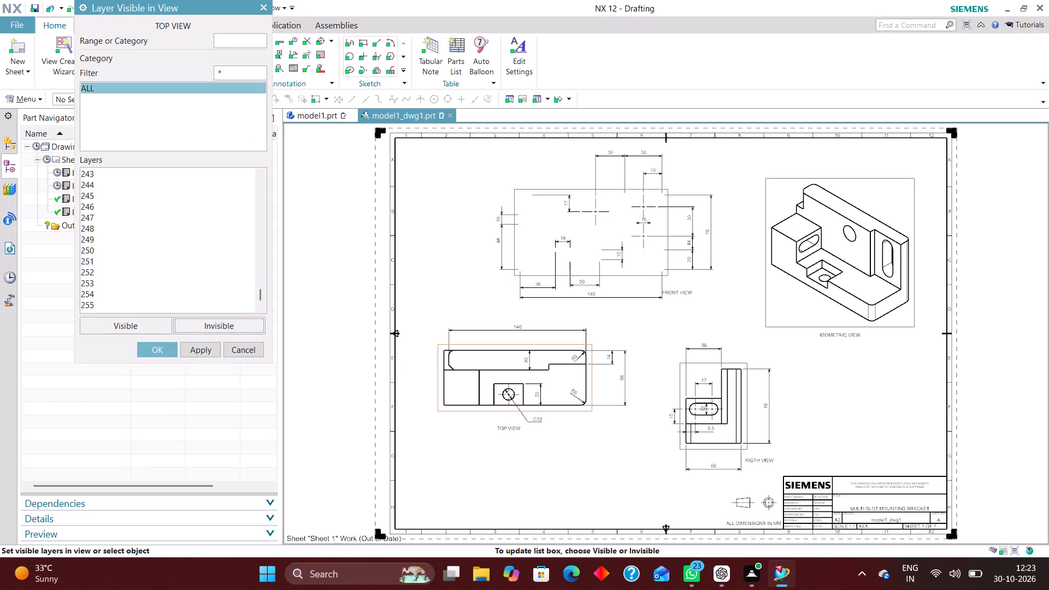
{"action": "left_click", "coordinate": [240, 43]}
{"action": "key", "text": "2"}
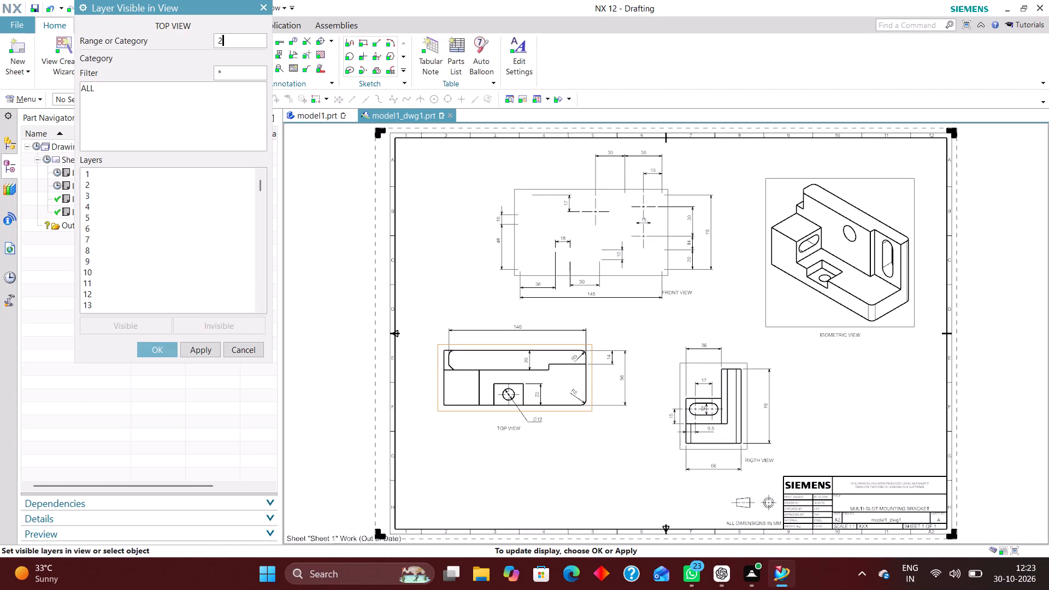
{"action": "key", "text": "Return"}
{"action": "type", "text": "223"}
{"action": "key", "text": "Return"}
{"action": "type", "text": "224"}
{"action": "key", "text": "Return"}
{"action": "type", "text": "225"}
{"action": "key", "text": "Return"}
{"action": "type", "text": "226"}
{"action": "key", "text": "Return"}
{"action": "type", "text": "22"}
{"action": "key", "text": "BackSpace"}
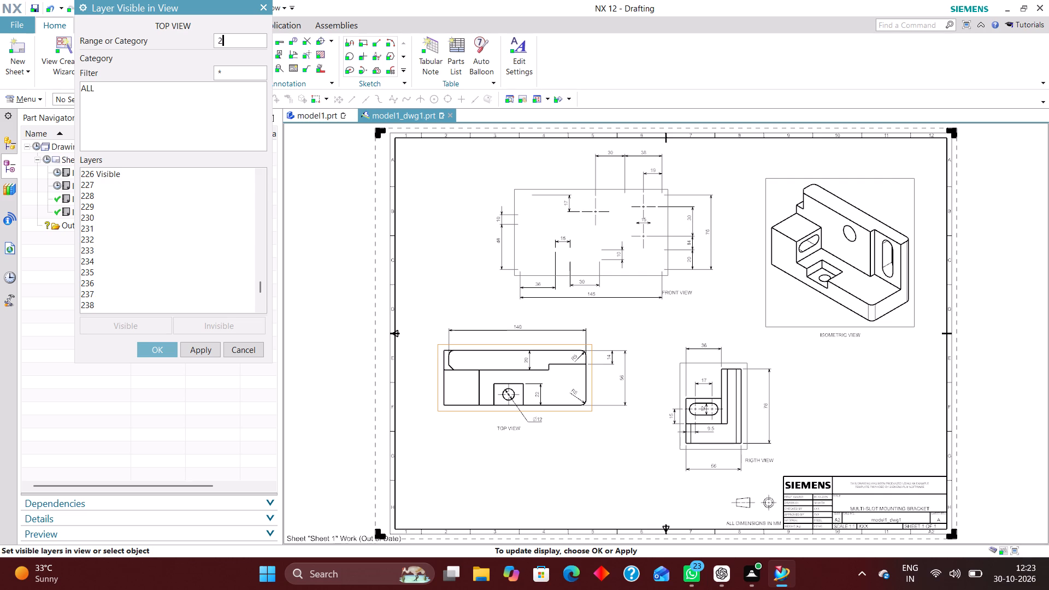
{"action": "type", "text": "56"}
{"action": "key", "text": "Return"}
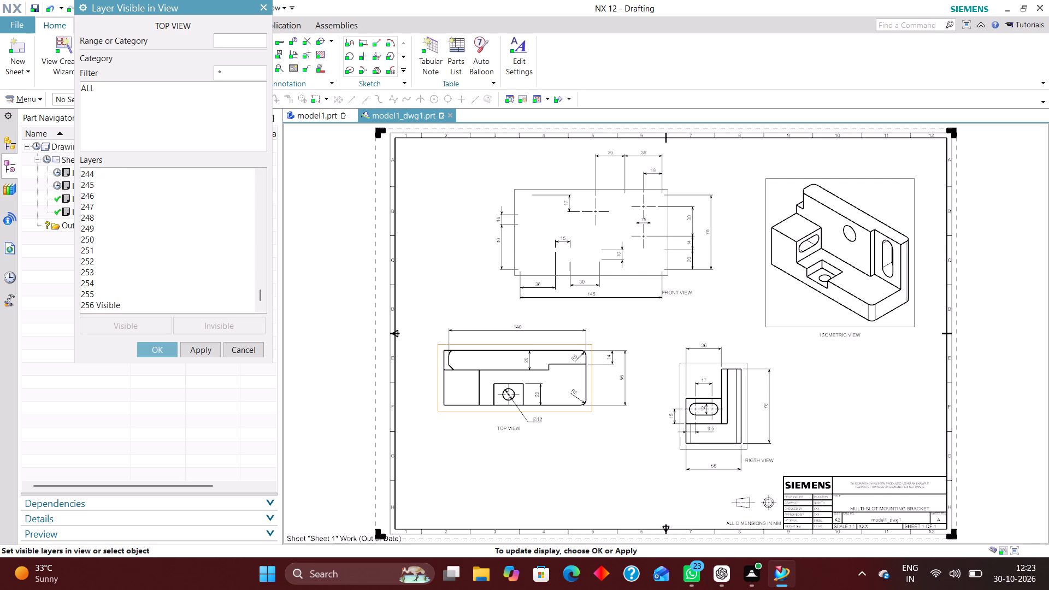
{"action": "left_click", "coordinate": [165, 353]}
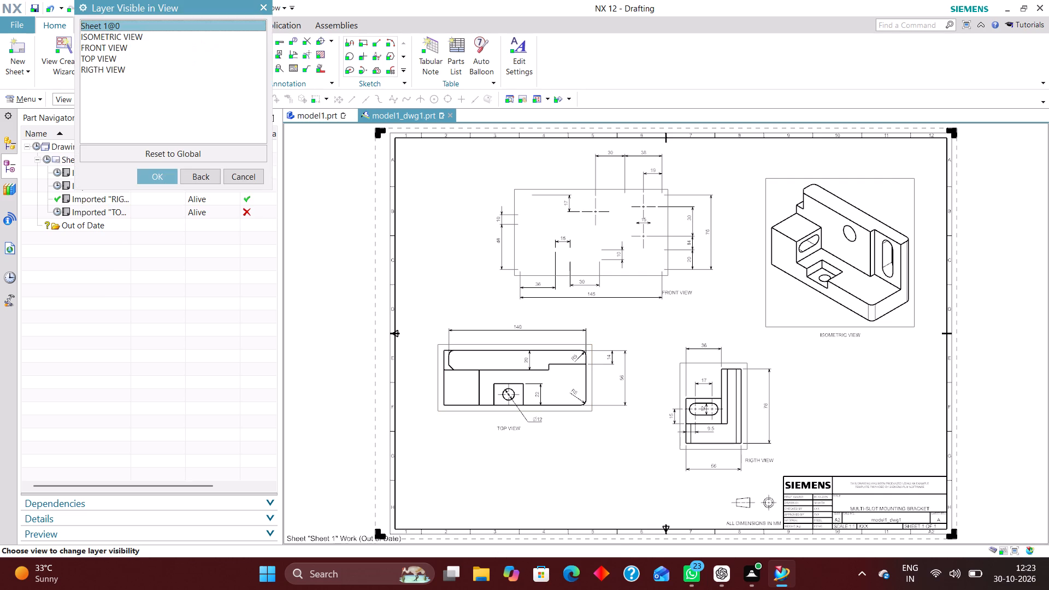
Hide all layers in the right view, make only layers 2, 223, 224, 225, 226 and 256 visible, and finish the layer visibility settings.
{"action": "left_click", "coordinate": [104, 67]}
{"action": "left_click", "coordinate": [156, 175]}
{"action": "left_click", "coordinate": [89, 86]}
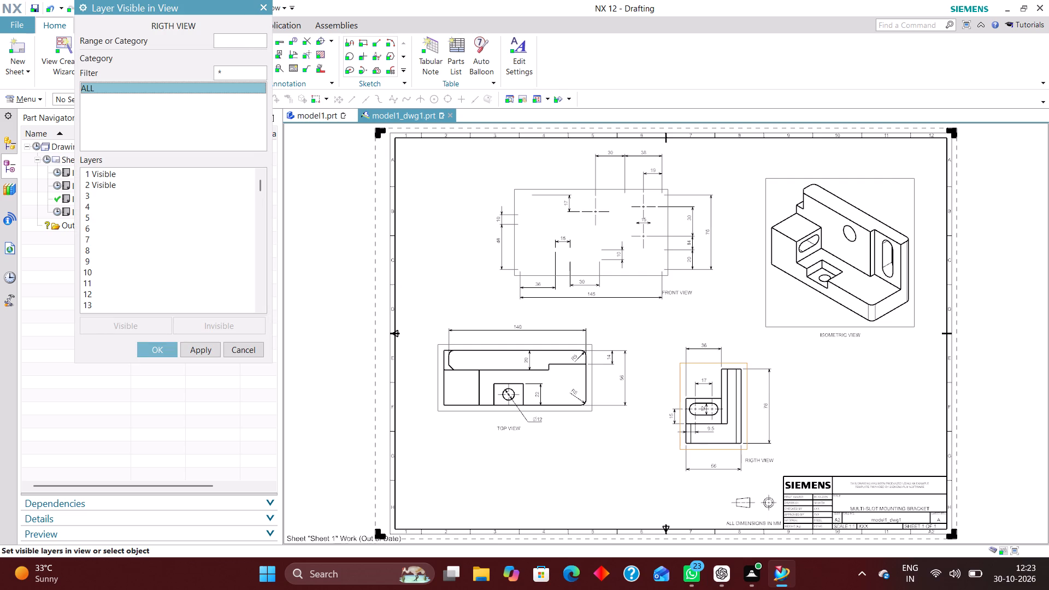
{"action": "left_click", "coordinate": [243, 327]}
{"action": "left_click", "coordinate": [238, 40]}
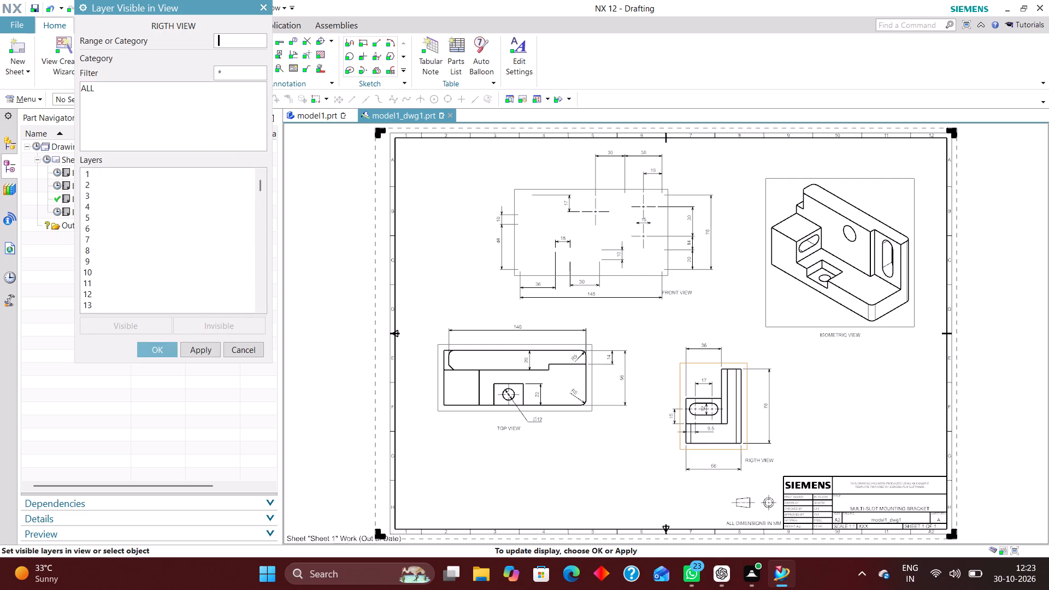
{"action": "key", "text": "2"}
{"action": "key", "text": "Return"}
{"action": "type", "text": "223"}
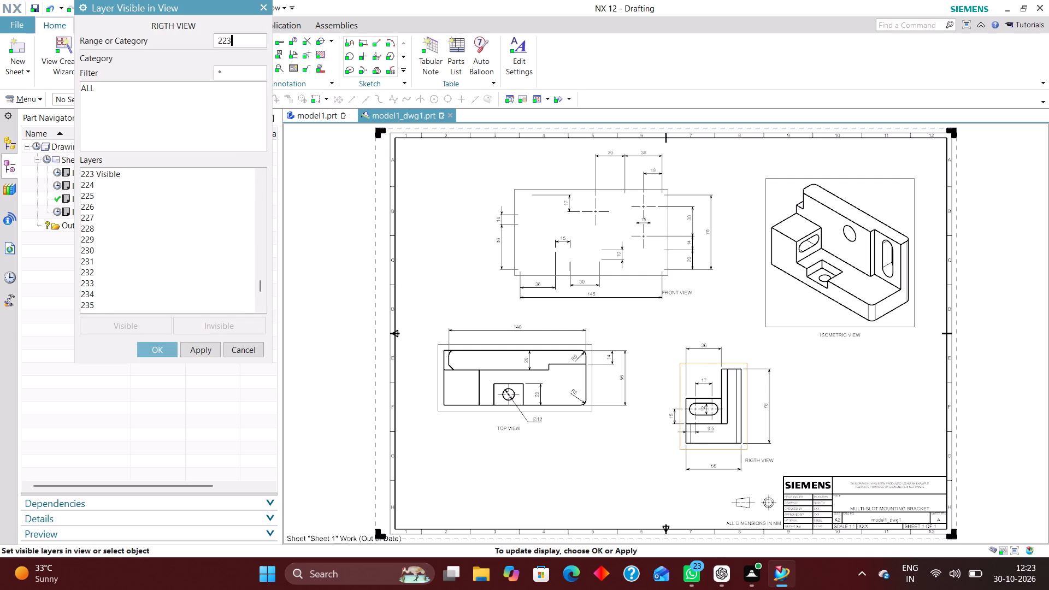
{"action": "key", "text": "Return"}
{"action": "type", "text": "224"}
{"action": "key", "text": "Return"}
{"action": "type", "text": "225"}
{"action": "key", "text": "Return"}
{"action": "type", "text": "226"}
{"action": "key", "text": "Return"}
{"action": "type", "text": "22"}
{"action": "key", "text": "BackSpace"}
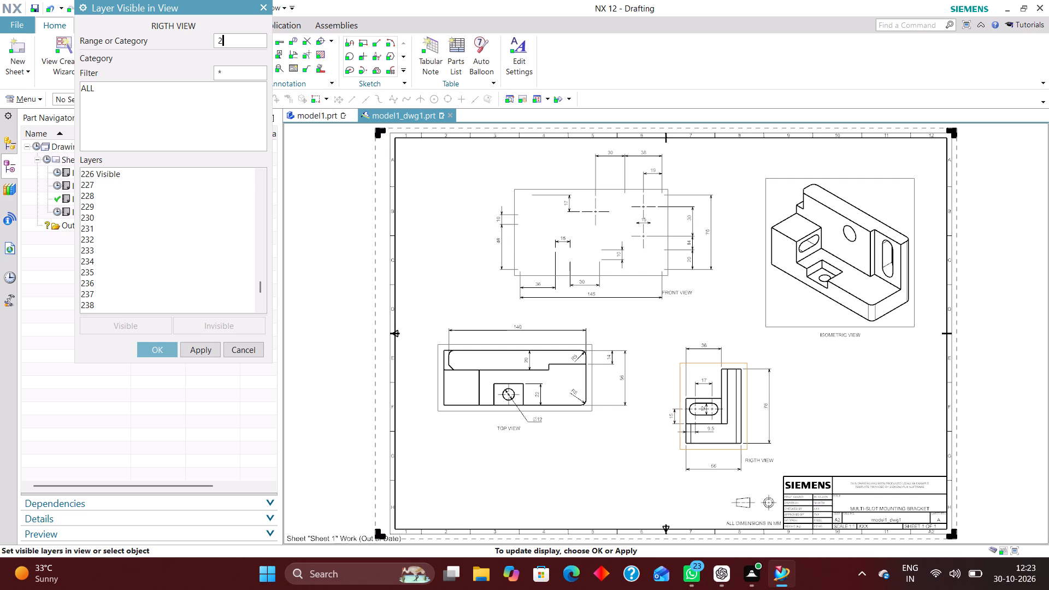
{"action": "type", "text": "56"}
{"action": "key", "text": "Return"}
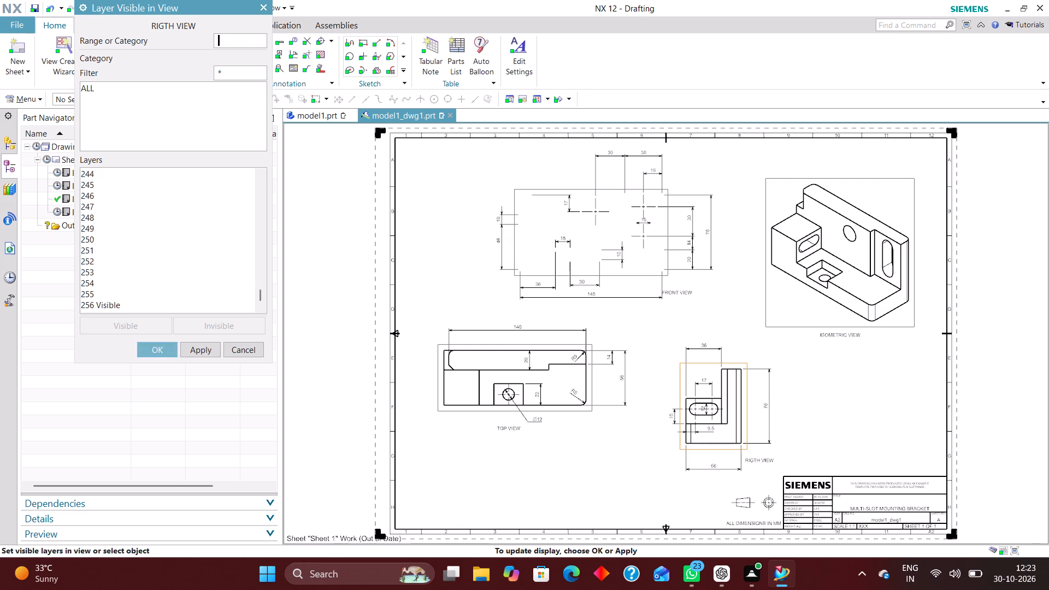
{"action": "left_click", "coordinate": [162, 351]}
{"action": "left_click", "coordinate": [238, 178]}
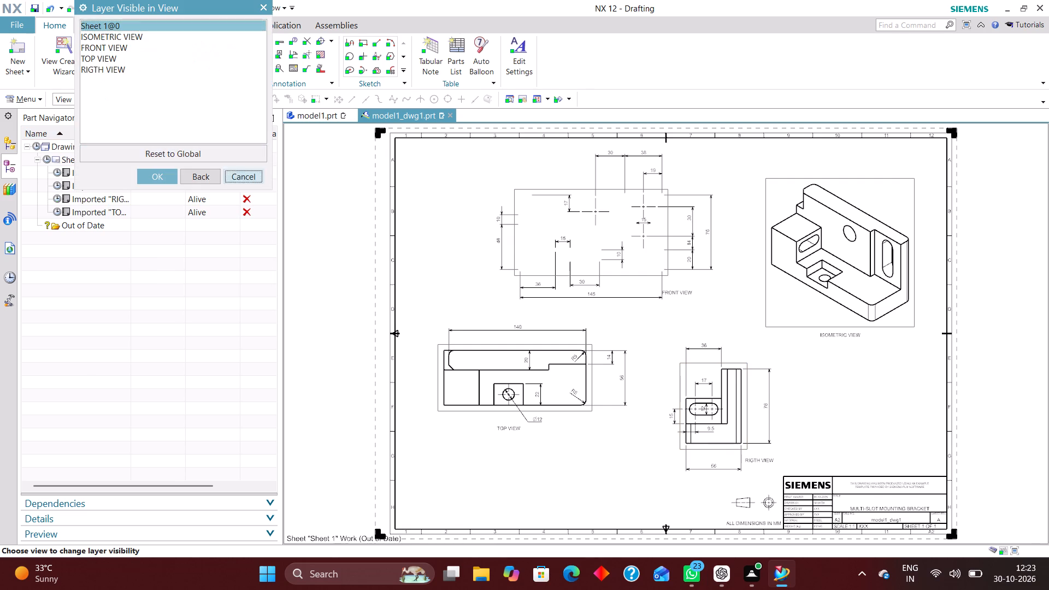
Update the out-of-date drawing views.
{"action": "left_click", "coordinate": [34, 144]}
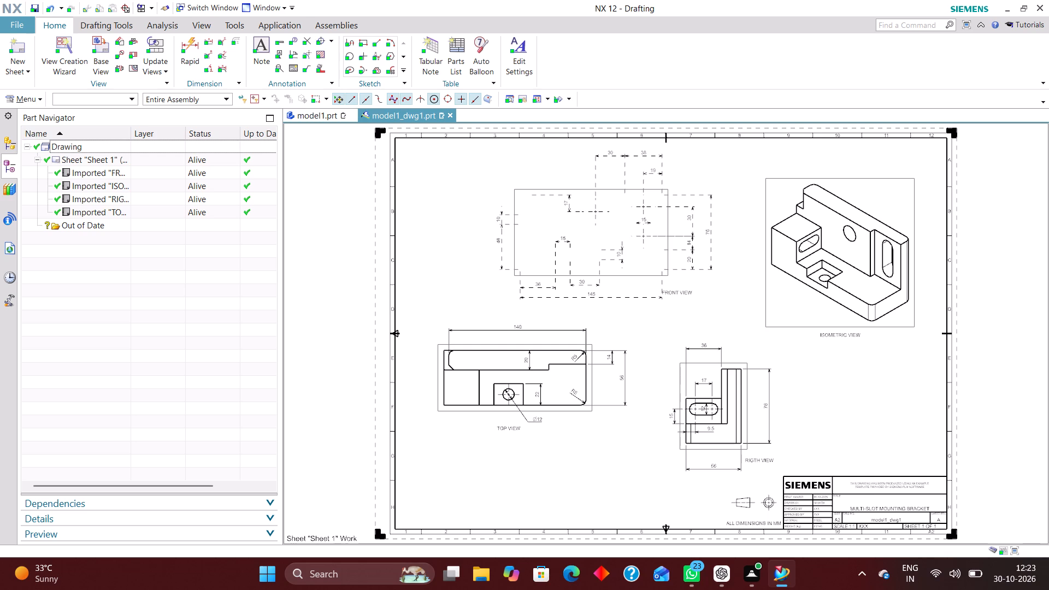
Undo the view update, the per-view layer visibility settings, and the top and right view renames.
{"action": "left_click", "coordinate": [49, 6]}
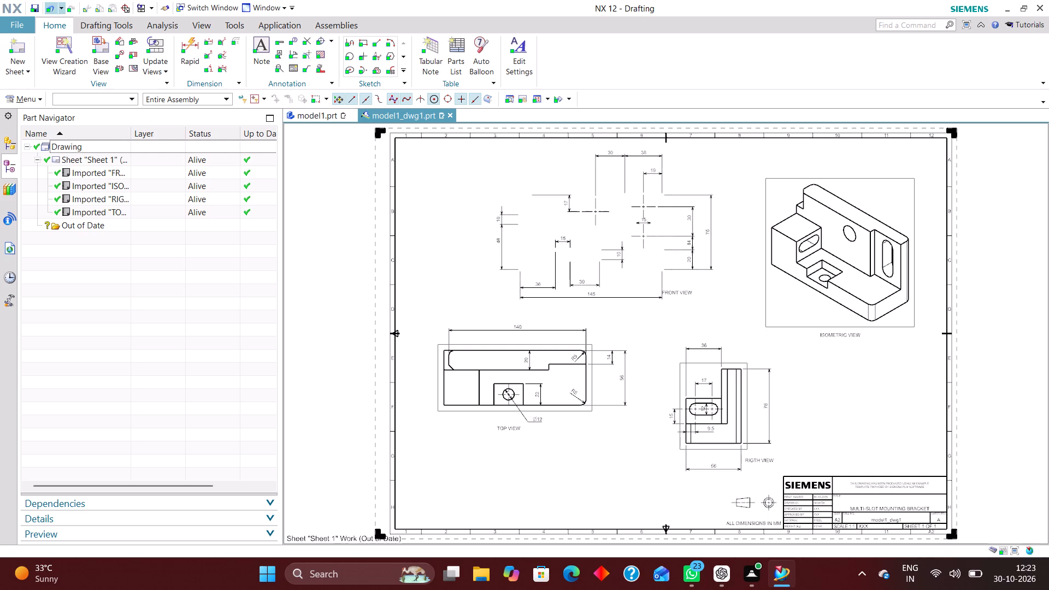
{"action": "left_click", "coordinate": [53, 5]}
{"action": "left_click", "coordinate": [54, 5]}
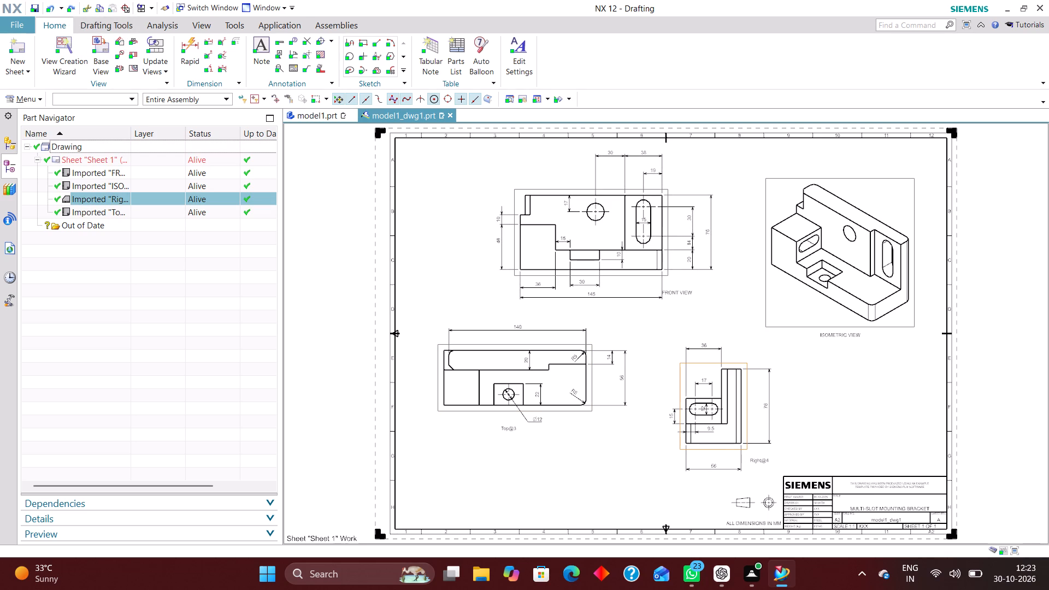
Rename the imported top view as TOP VIEW.
{"action": "left_click", "coordinate": [136, 209]}
{"action": "right_click", "coordinate": [134, 205]}
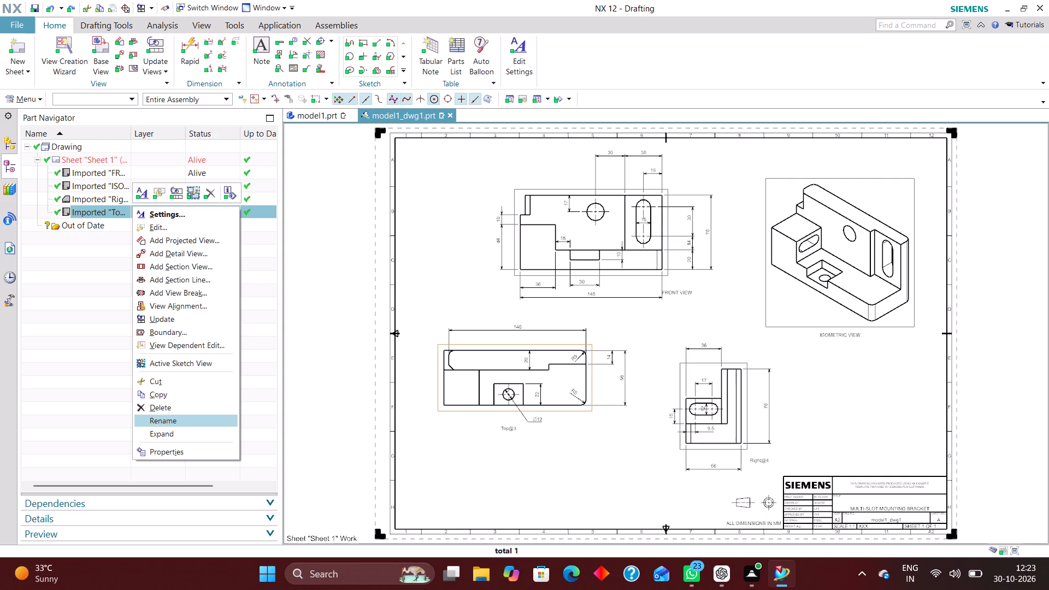
{"action": "left_click", "coordinate": [177, 421]}
{"action": "type", "text": "TOP VIEW"}
{"action": "key", "text": "Return"}
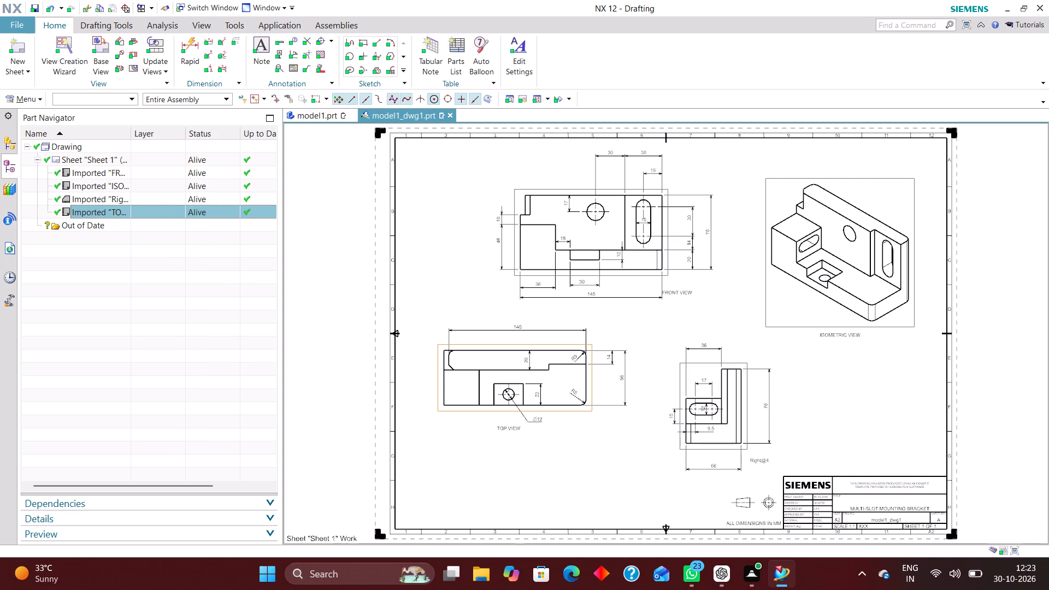
Hide all layers in the isometric view and make only layers 2, 223, 224, 225, 226 and 256 visible.
{"action": "left_click", "coordinate": [40, 96]}
{"action": "left_click", "coordinate": [43, 163]}
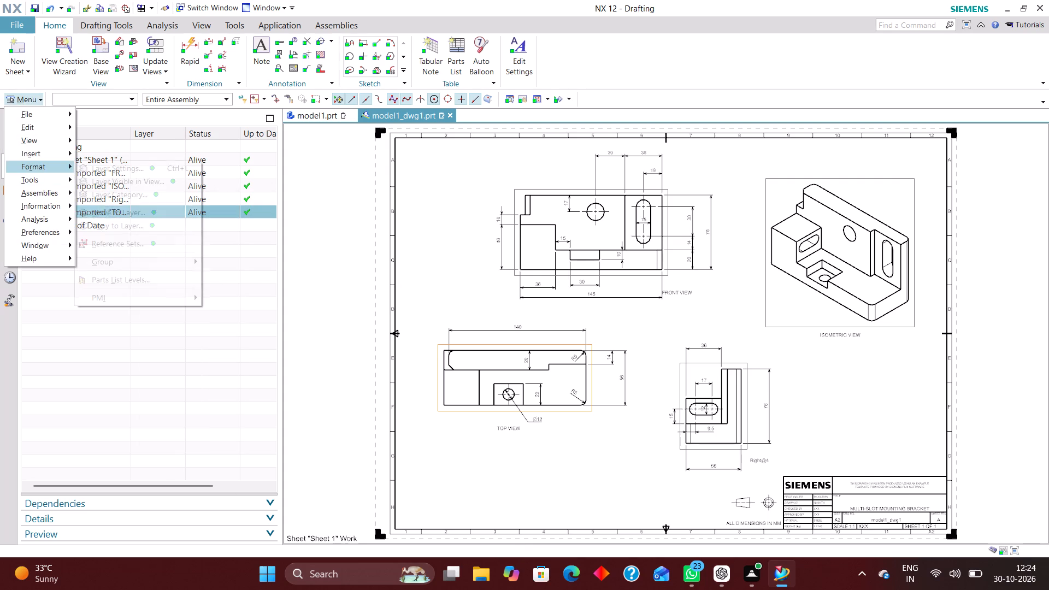
{"action": "left_click", "coordinate": [131, 180]}
{"action": "left_click", "coordinate": [128, 37]}
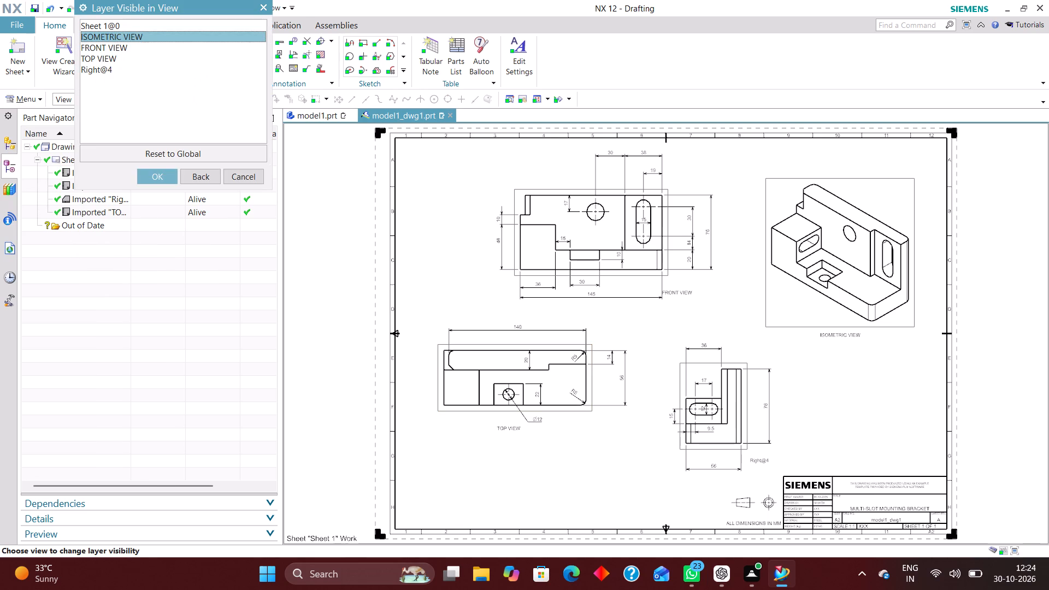
{"action": "left_click", "coordinate": [159, 172]}
{"action": "left_click", "coordinate": [93, 91]}
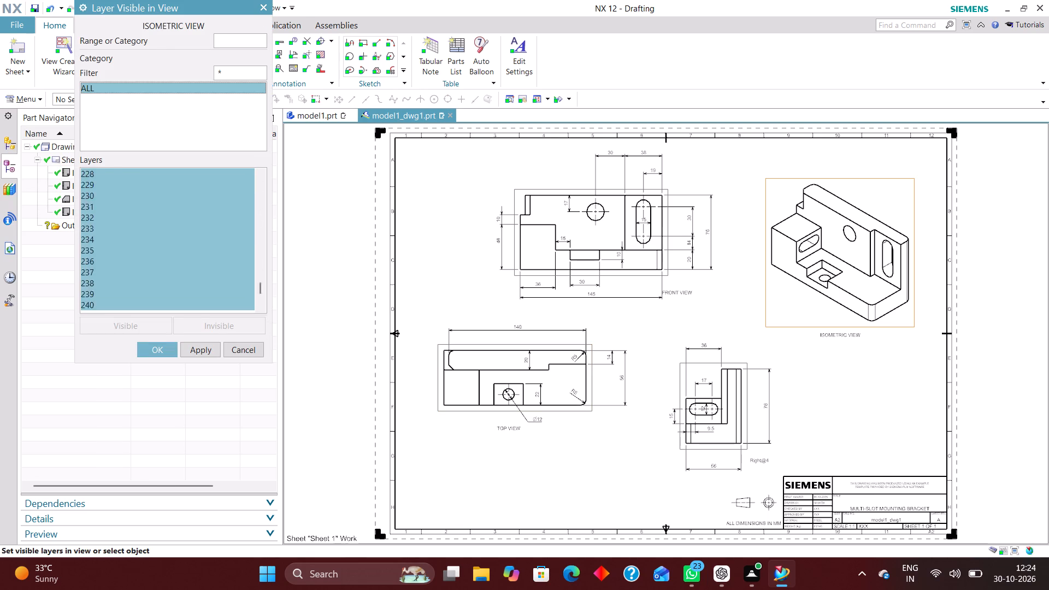
{"action": "left_click", "coordinate": [248, 322]}
{"action": "left_click", "coordinate": [226, 42]}
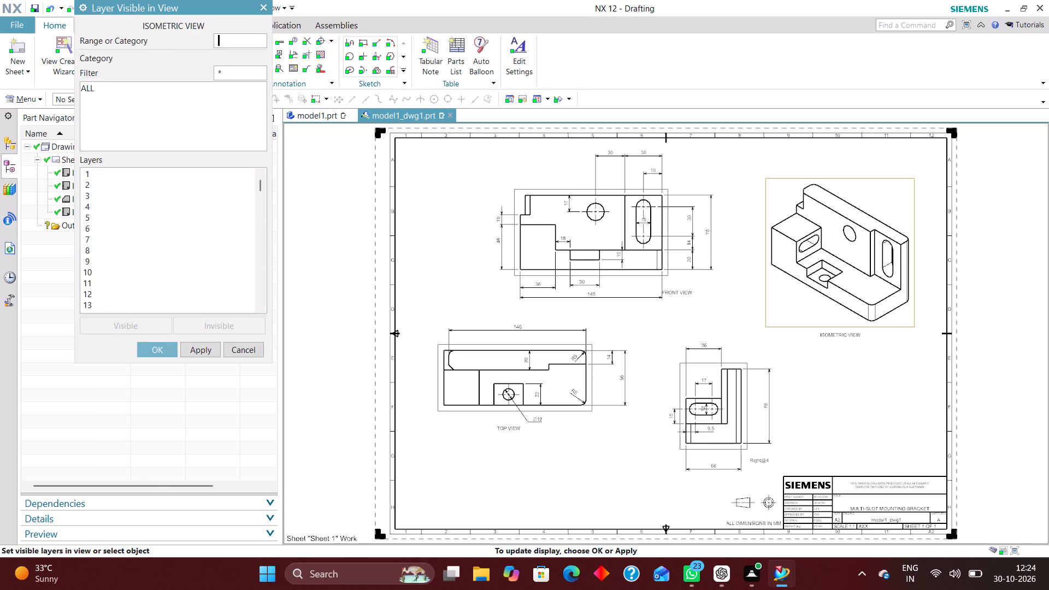
{"action": "key", "text": "2"}
{"action": "key", "text": "Return"}
{"action": "type", "text": "223"}
{"action": "key", "text": "Return"}
{"action": "type", "text": "224"}
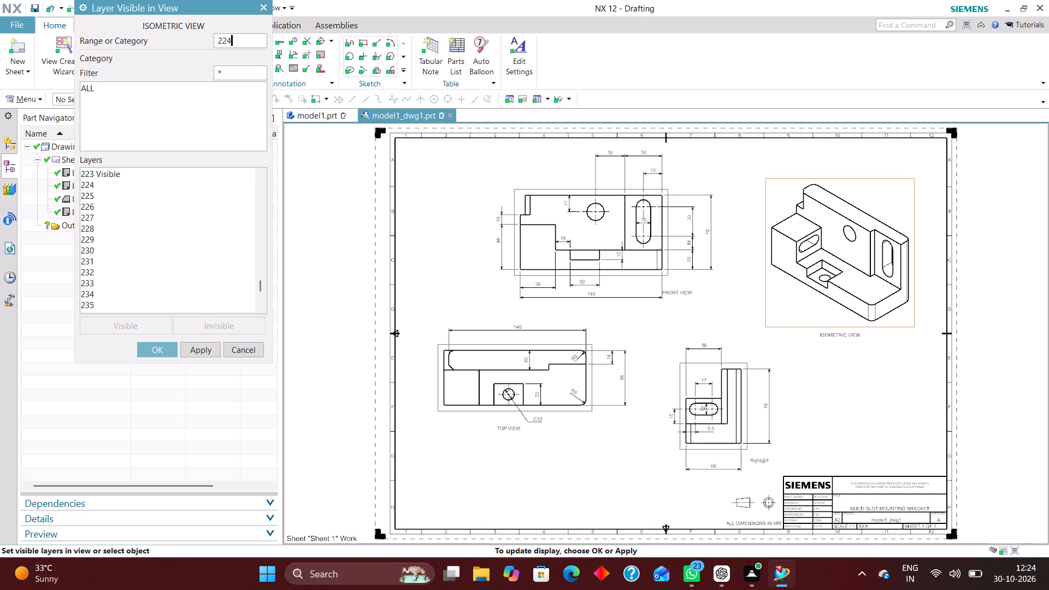
{"action": "key", "text": "Return"}
{"action": "type", "text": "225"}
{"action": "key", "text": "Return"}
{"action": "type", "text": "226"}
{"action": "key", "text": "Return"}
{"action": "type", "text": "256"}
{"action": "key", "text": "Return"}
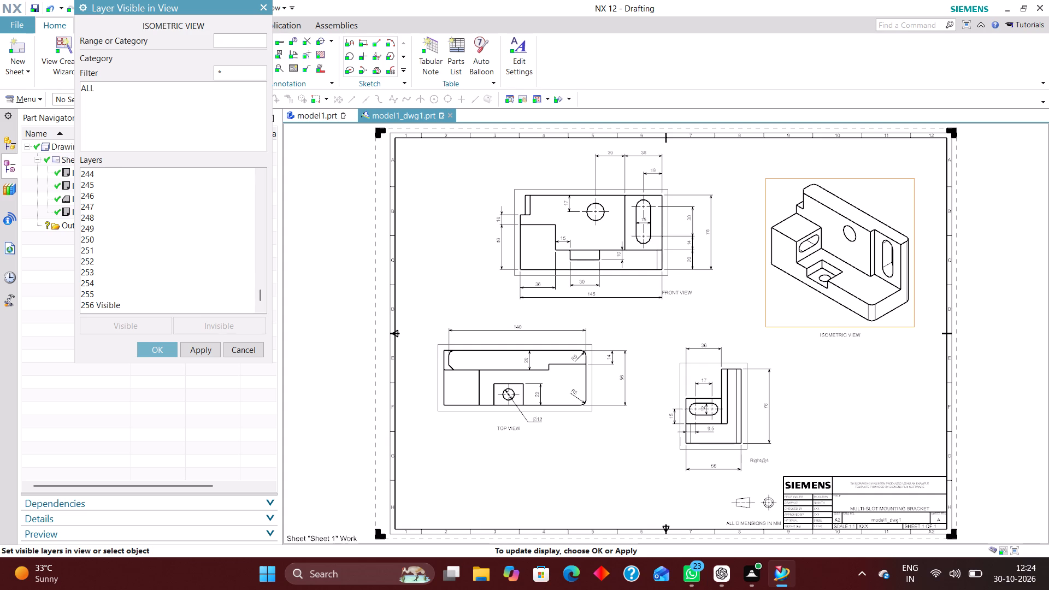
{"action": "left_click", "coordinate": [163, 353]}
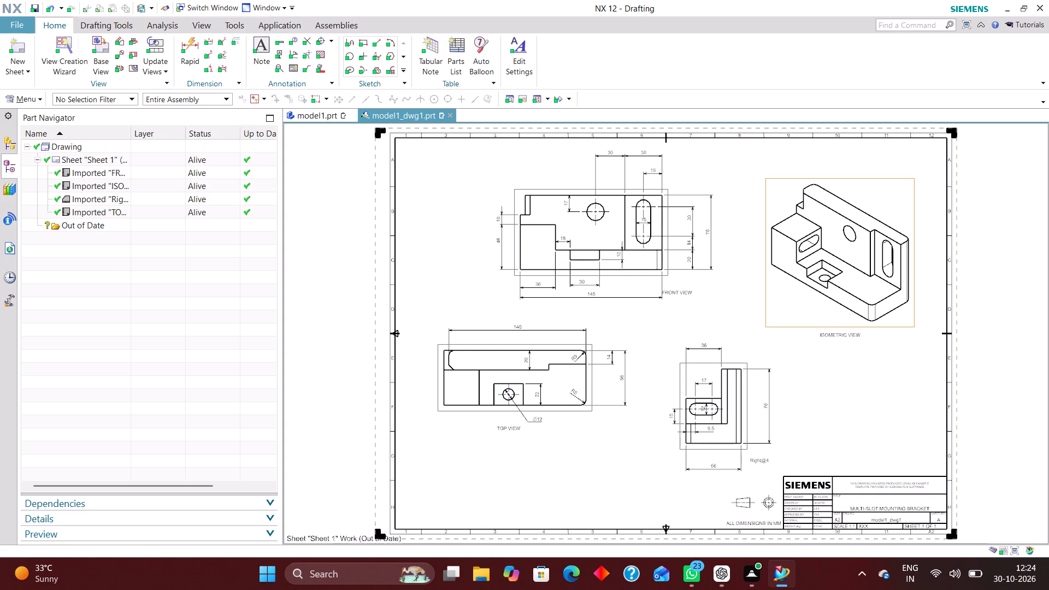
Hide all layers in the front view and make only layers 2, 223, 224, 225, 226 and 256 visible.
{"action": "left_click", "coordinate": [104, 42]}
{"action": "left_click", "coordinate": [160, 177]}
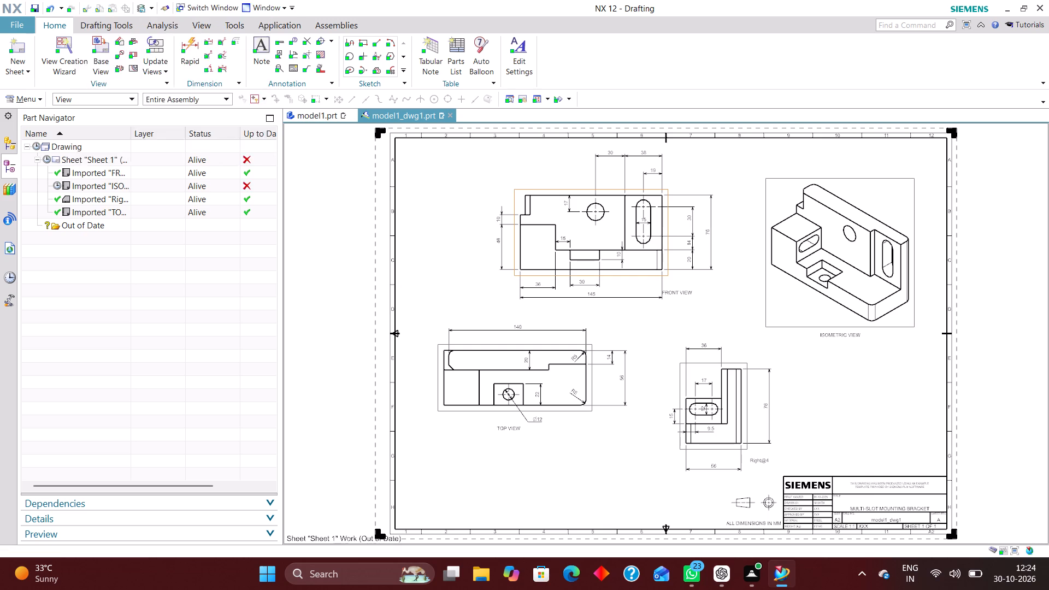
{"action": "left_click", "coordinate": [86, 85]}
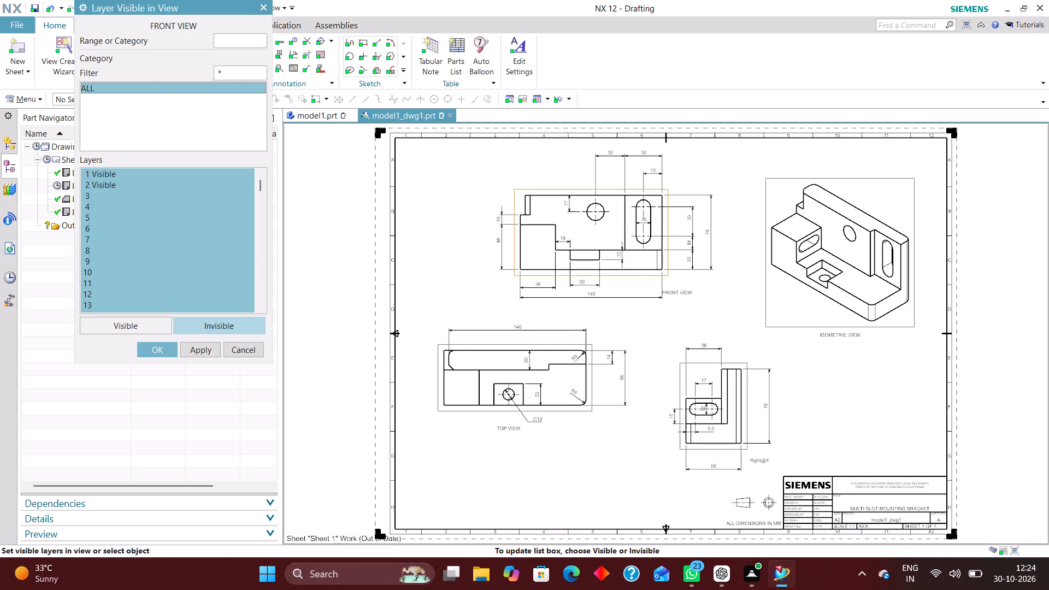
{"action": "left_click", "coordinate": [225, 326]}
{"action": "left_click", "coordinate": [230, 38]}
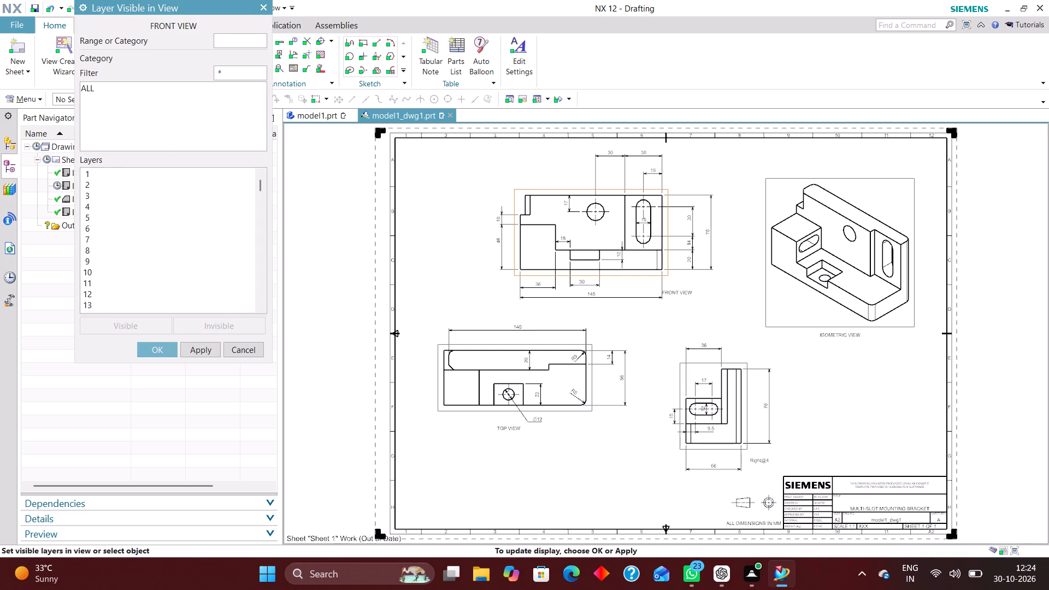
{"action": "key", "text": "2"}
{"action": "key", "text": "Return"}
{"action": "type", "text": "22"}
{"action": "key", "text": "3"}
{"action": "key", "text": "Return"}
{"action": "type", "text": "22"}
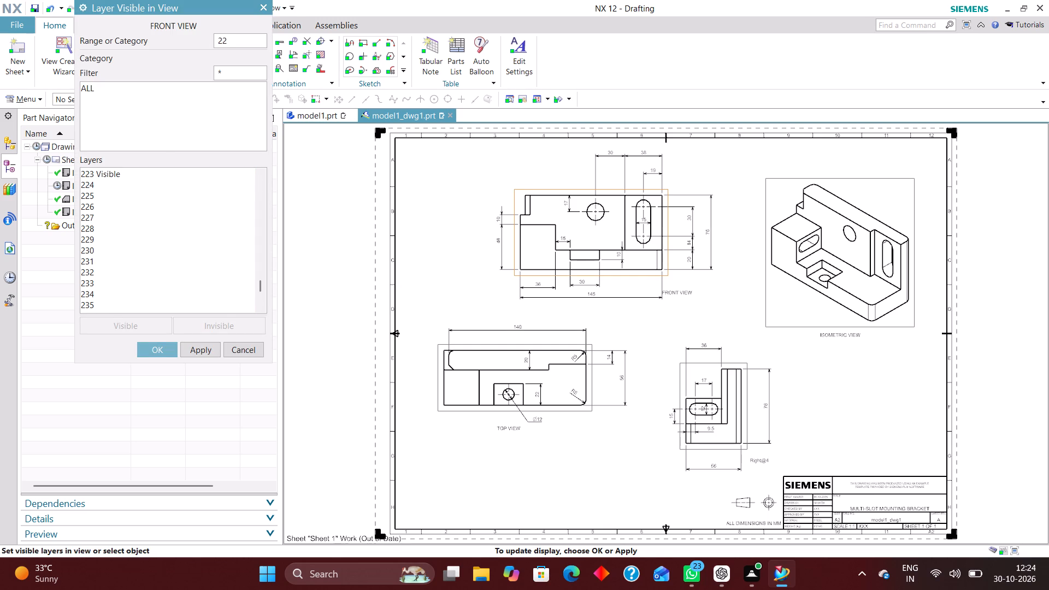
{"action": "key", "text": "4"}
{"action": "key", "text": "Return"}
{"action": "type", "text": "225"}
{"action": "key", "text": "Return"}
{"action": "type", "text": "226"}
{"action": "key", "text": "Return"}
{"action": "type", "text": "256"}
{"action": "key", "text": "Return"}
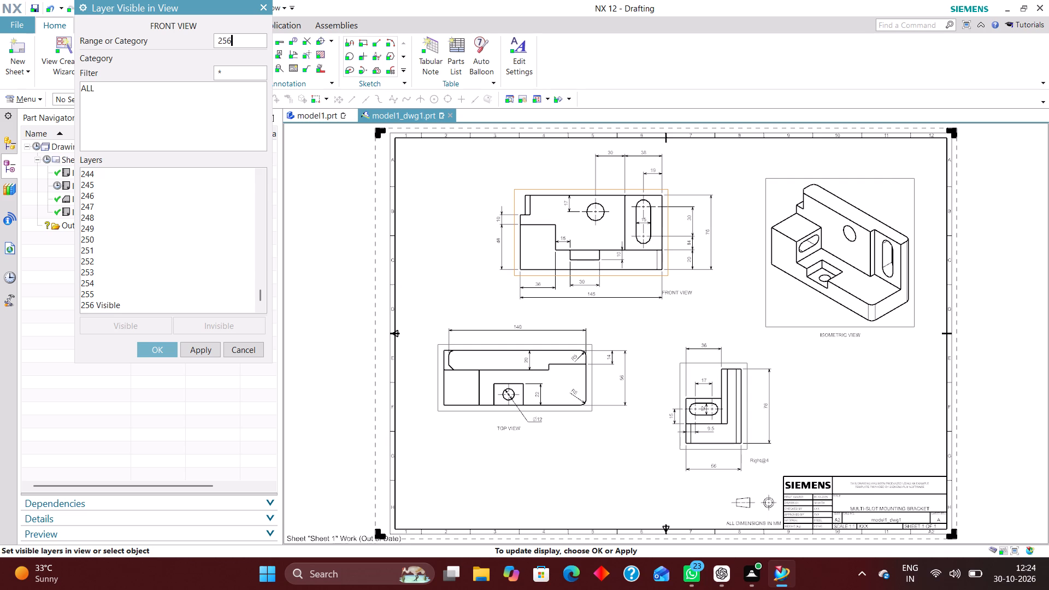
{"action": "left_click", "coordinate": [154, 346]}
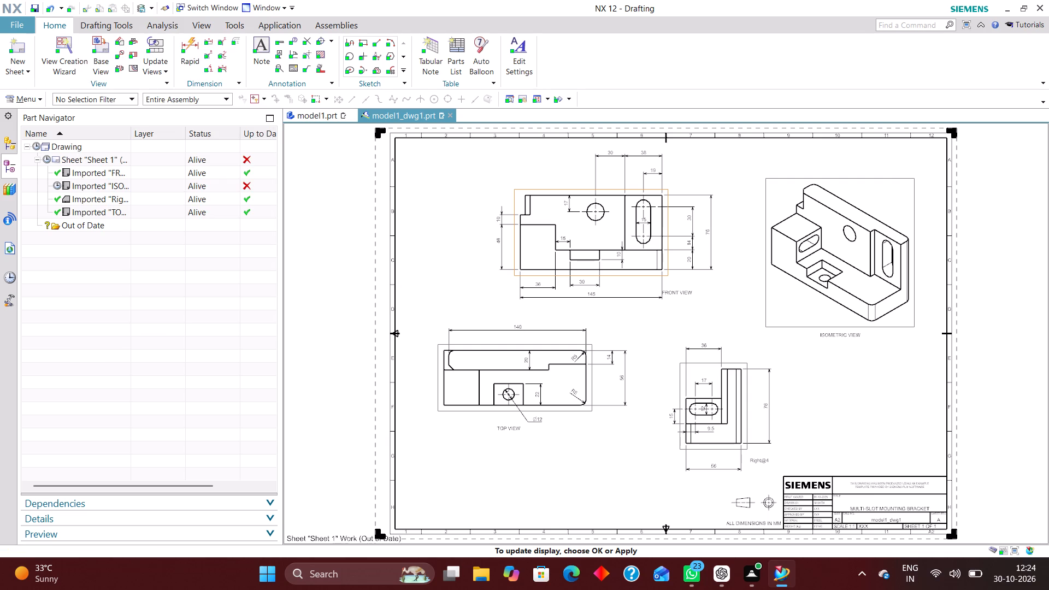
Hide all layers in the top view and make only layers 2, 223, 224, 225, 226 and 256 visible.
{"action": "left_click", "coordinate": [133, 55]}
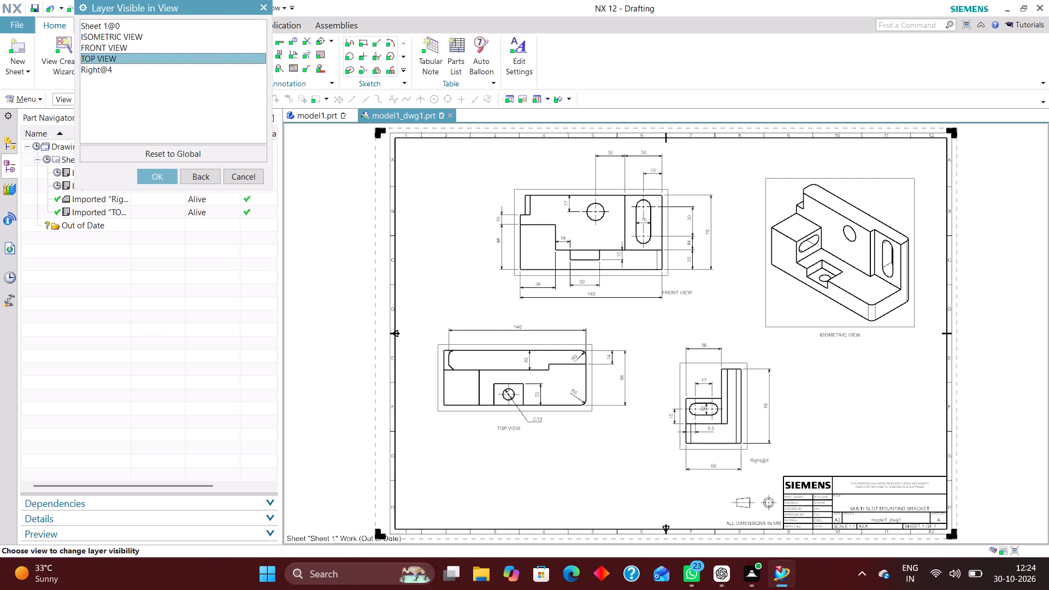
{"action": "left_click", "coordinate": [153, 173]}
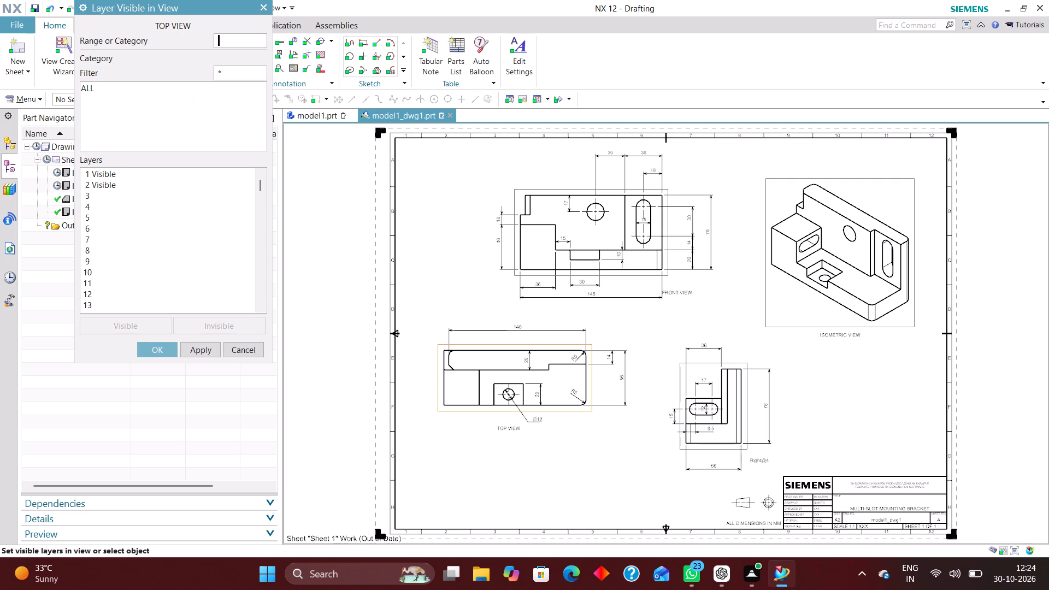
{"action": "left_click", "coordinate": [89, 87]}
{"action": "left_click", "coordinate": [234, 321]}
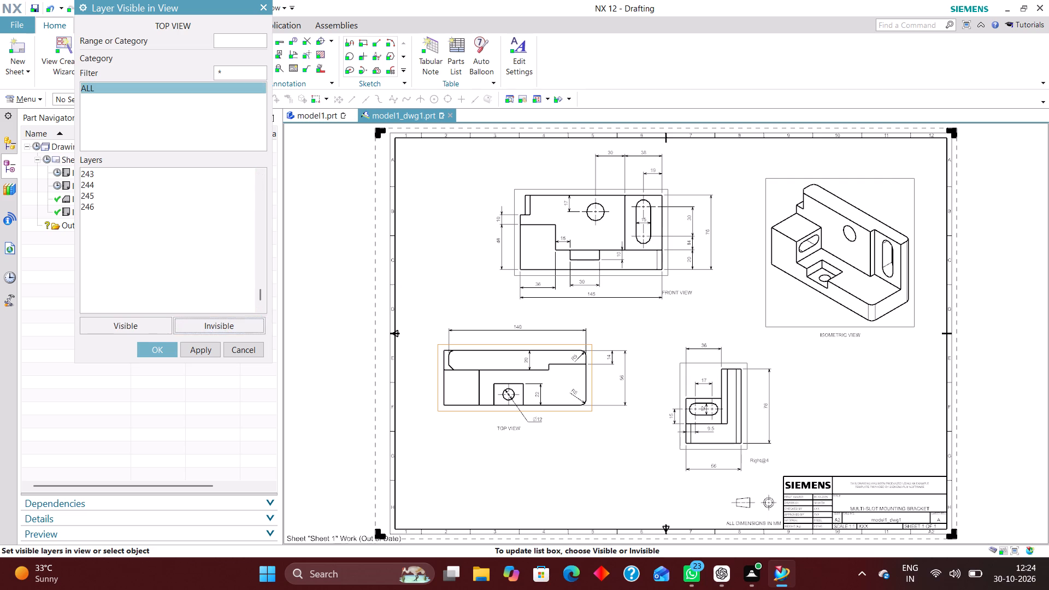
{"action": "left_click", "coordinate": [234, 72]}
{"action": "key", "text": "2"}
{"action": "key", "text": "Return"}
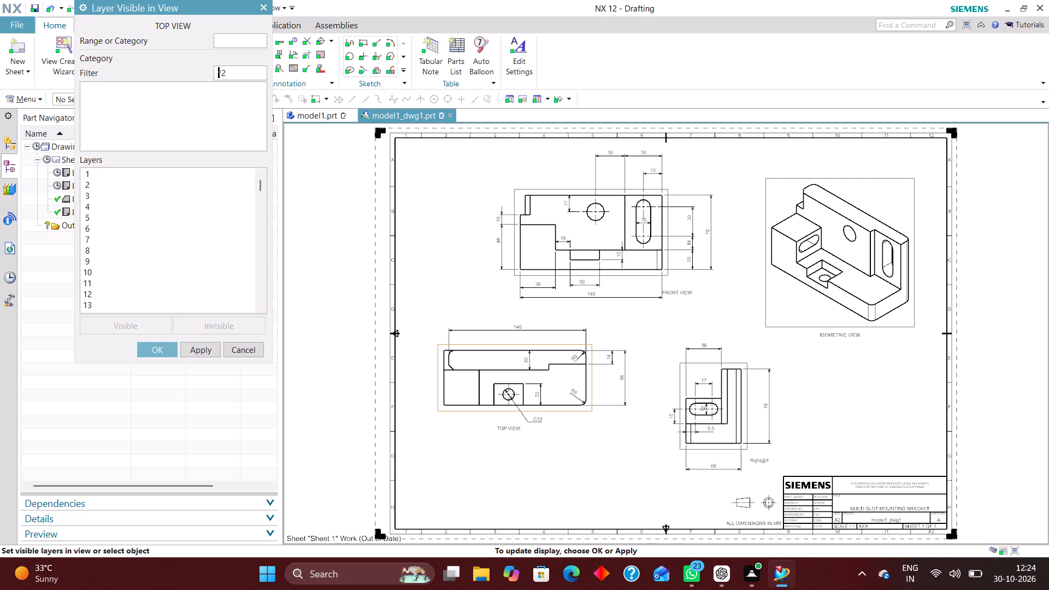
{"action": "left_click_drag", "start_coordinate": [227, 76], "coordinate": [197, 70]}
{"action": "key", "text": "BackSpace"}
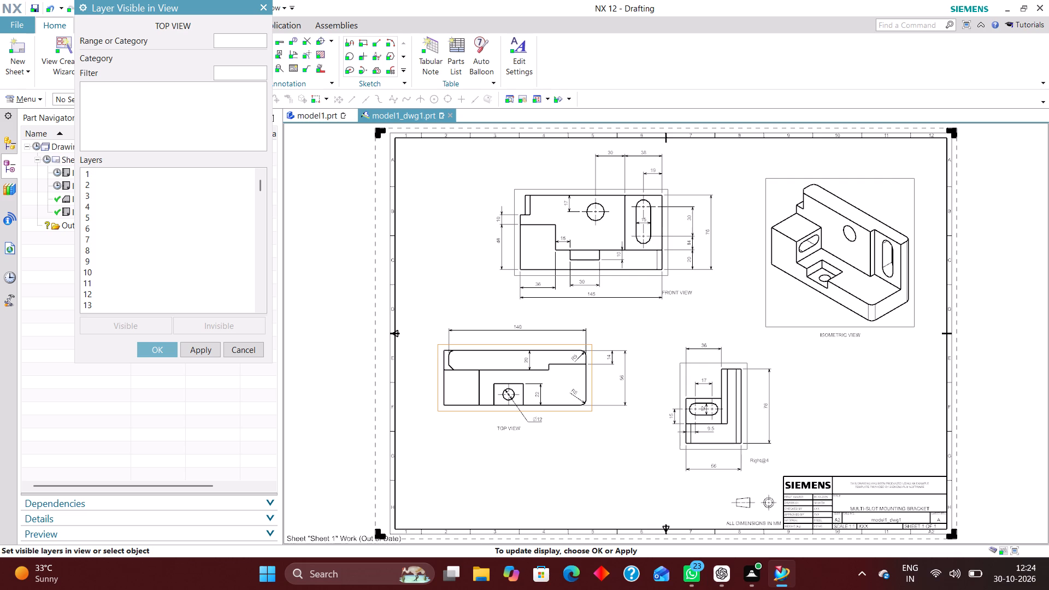
{"action": "left_click", "coordinate": [231, 38]}
{"action": "key", "text": "2"}
{"action": "key", "text": "Return"}
{"action": "type", "text": "223"}
{"action": "key", "text": "Return"}
{"action": "type", "text": "224"}
{"action": "key", "text": "Return"}
{"action": "type", "text": "225"}
{"action": "key", "text": "Return"}
{"action": "type", "text": "226"}
{"action": "key", "text": "Return"}
{"action": "key", "text": "2"}
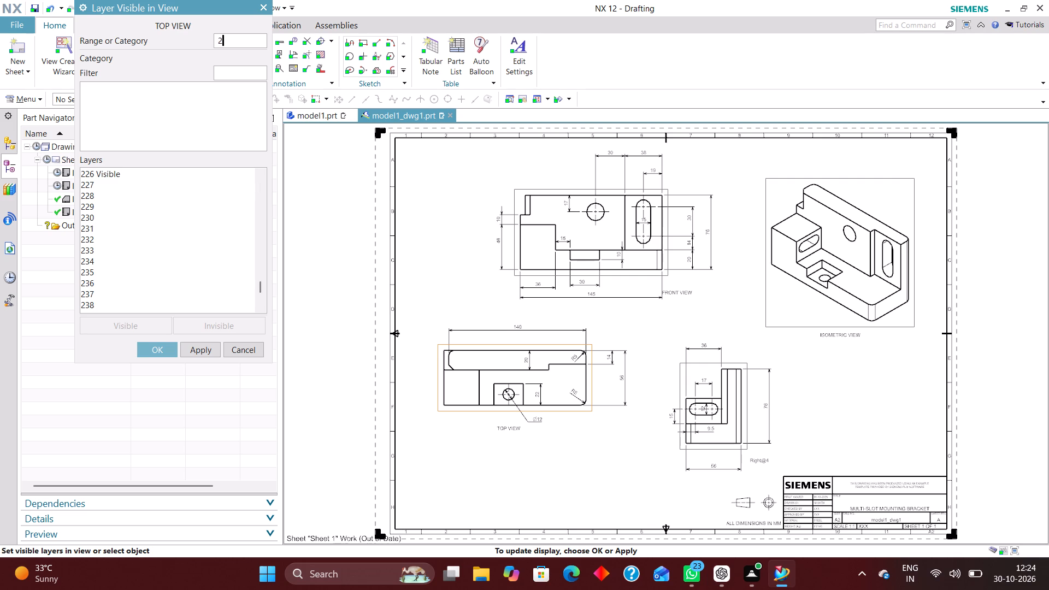
{"action": "type", "text": "56"}
{"action": "key", "text": "Return"}
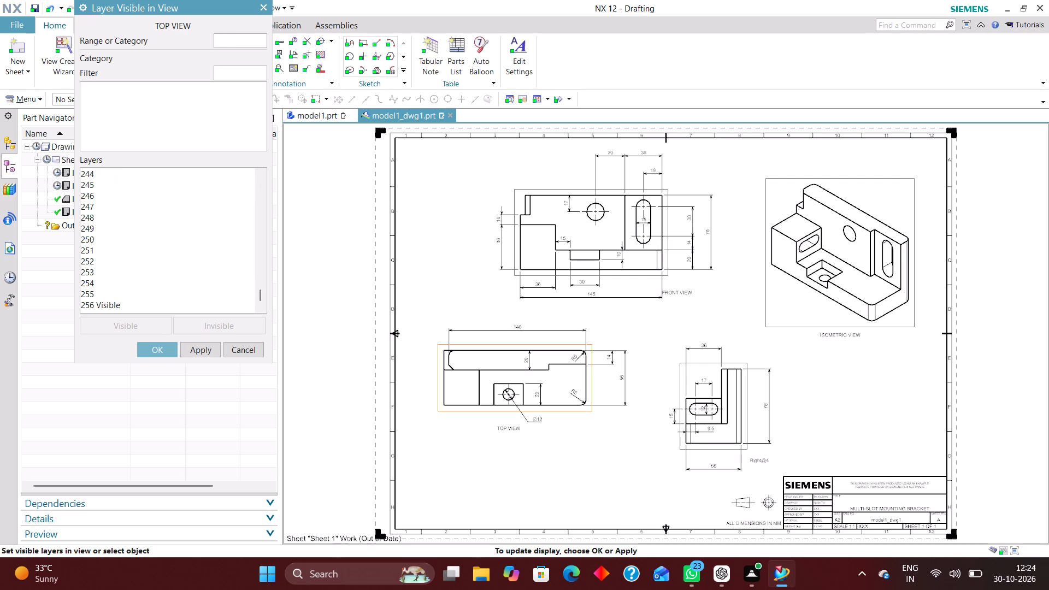
{"action": "left_click", "coordinate": [153, 350]}
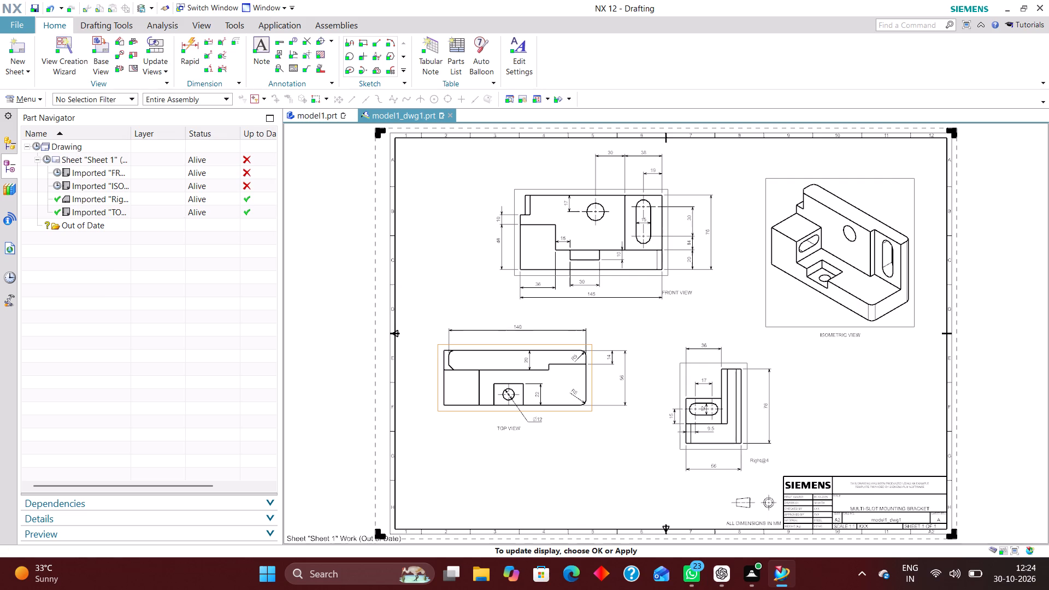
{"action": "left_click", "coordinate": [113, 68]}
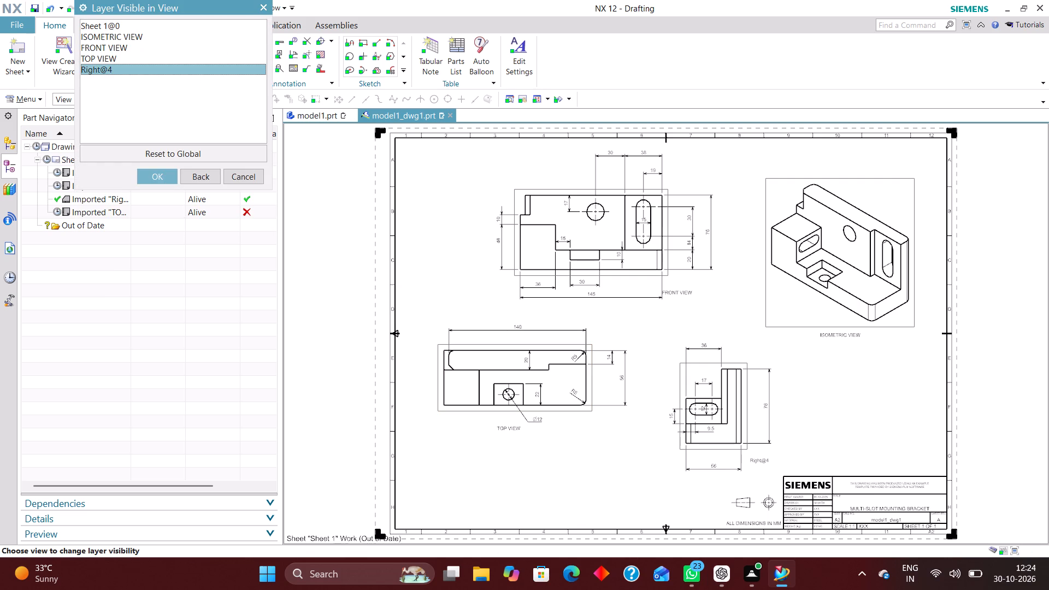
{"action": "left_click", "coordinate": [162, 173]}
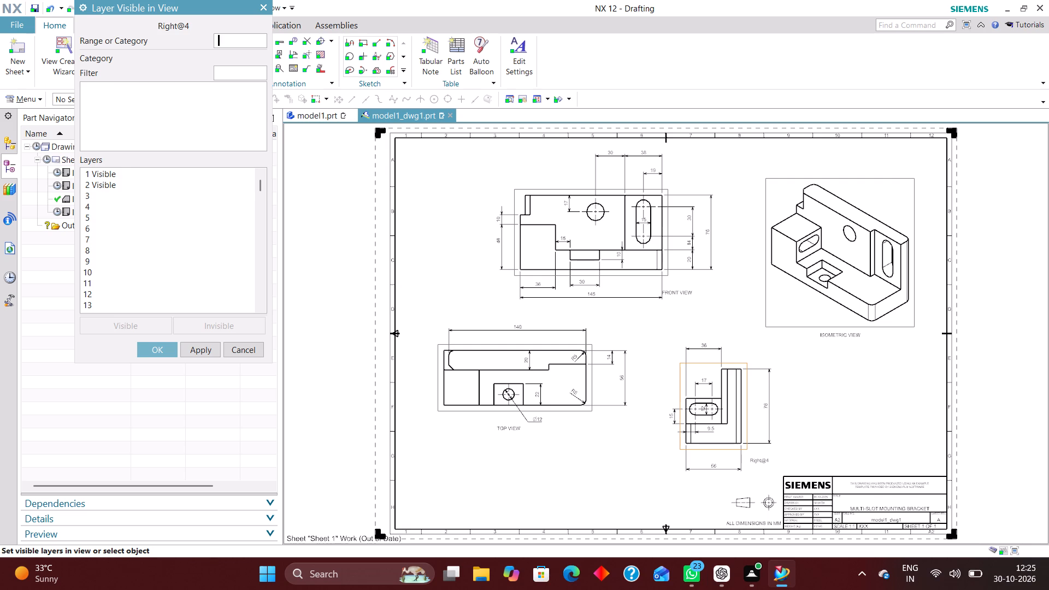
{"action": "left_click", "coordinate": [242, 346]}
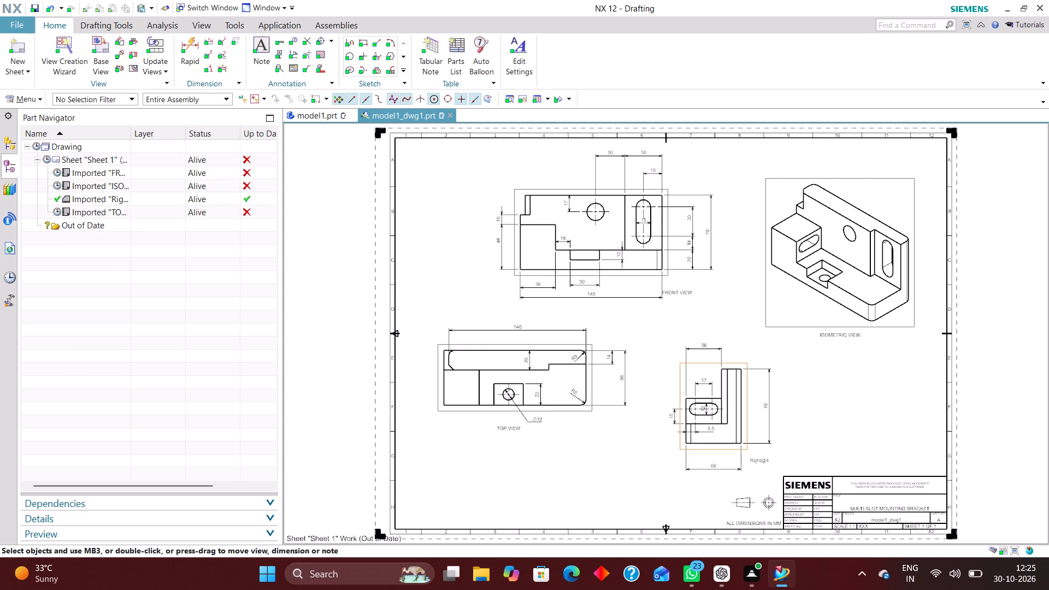
Update the out-of-date drawing views.
{"action": "left_click", "coordinate": [36, 143]}
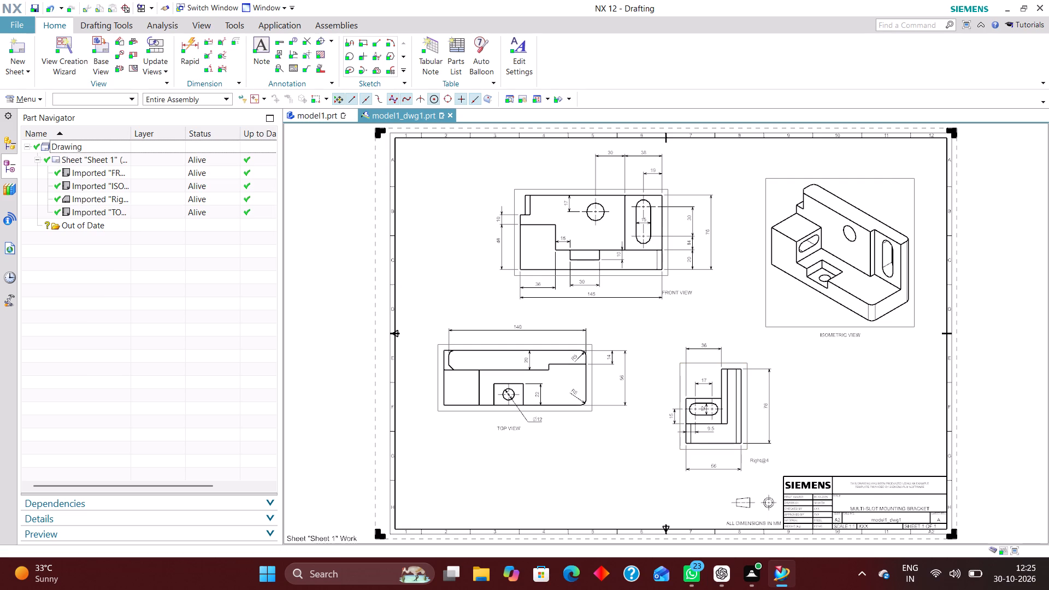
{"action": "right_click_drag", "start_coordinate": [464, 178], "coordinate": [398, 321]}
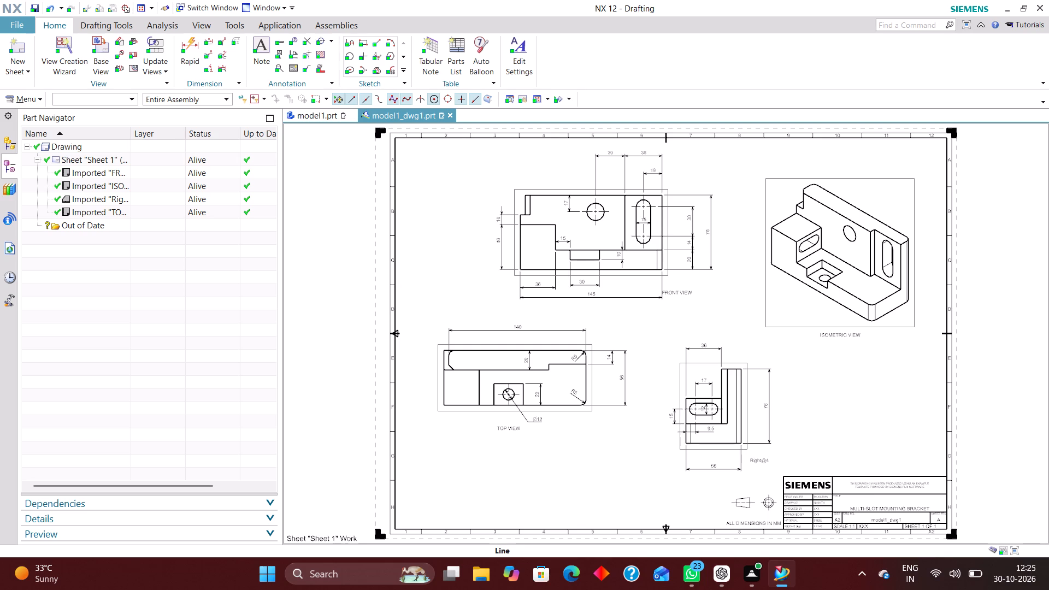
Rename the imported right view as RIGHT VIEW.
{"action": "left_click", "coordinate": [134, 199]}
{"action": "right_click", "coordinate": [132, 198]}
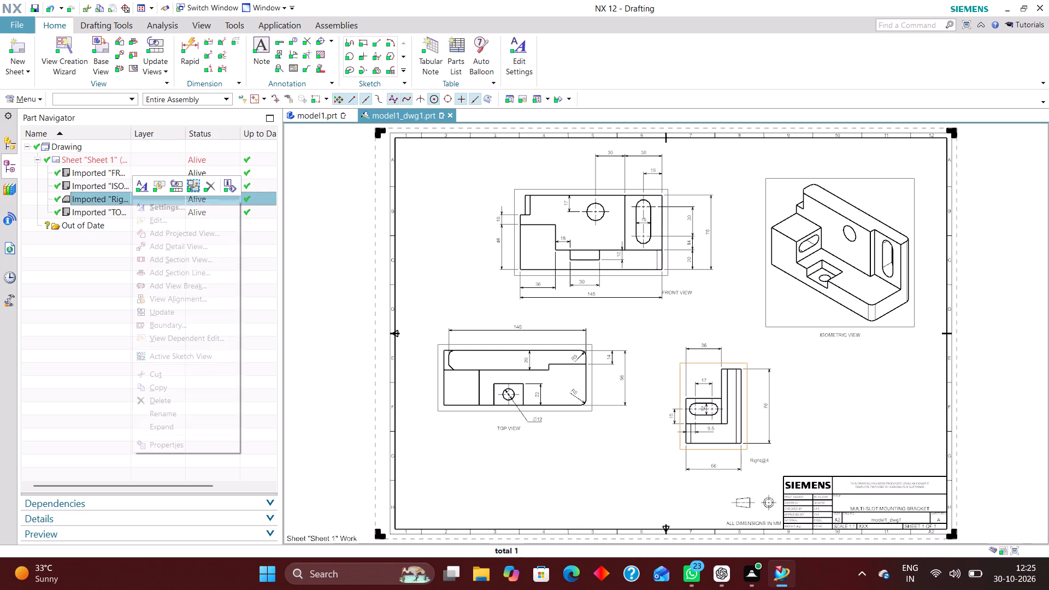
{"action": "left_click", "coordinate": [192, 414]}
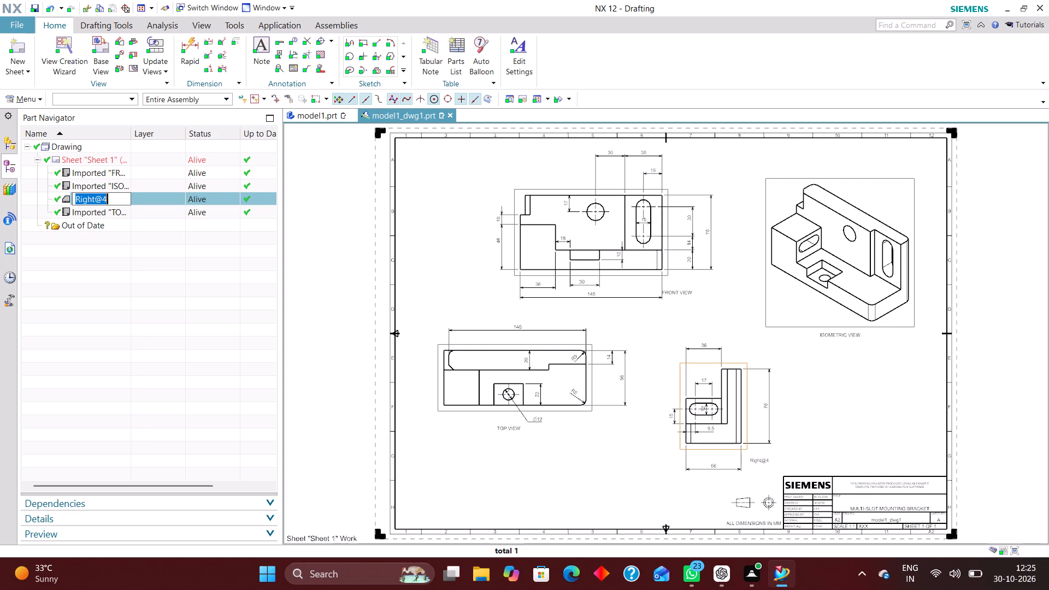
{"action": "type", "text": "RI"}
{"action": "key", "text": "g"}
{"action": "type", "text": "HT VIEW"}
{"action": "key", "text": "Return"}
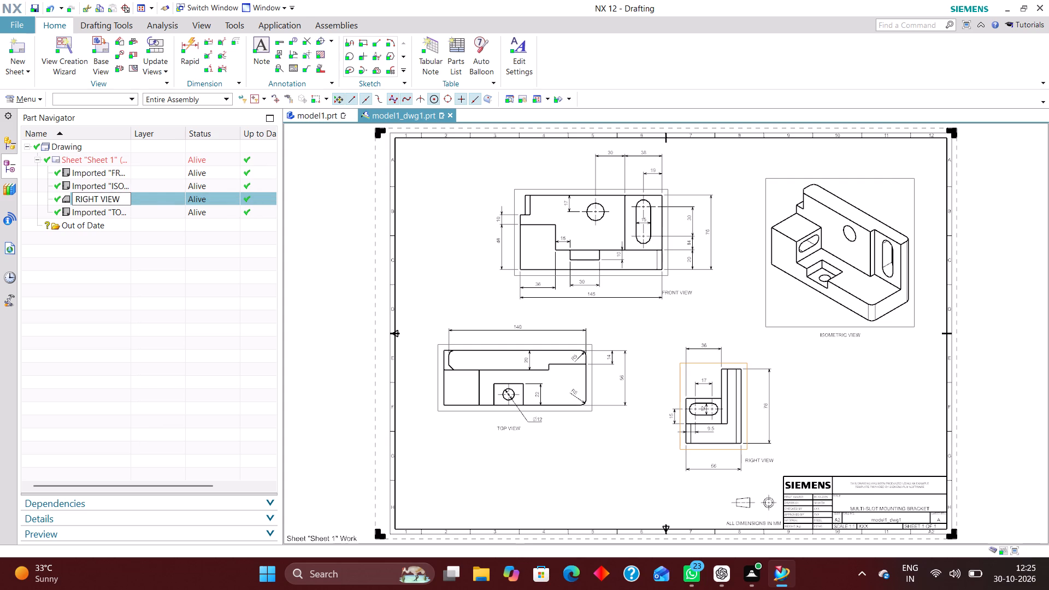
{"action": "right_click_drag", "start_coordinate": [734, 280], "coordinate": [680, 334]}
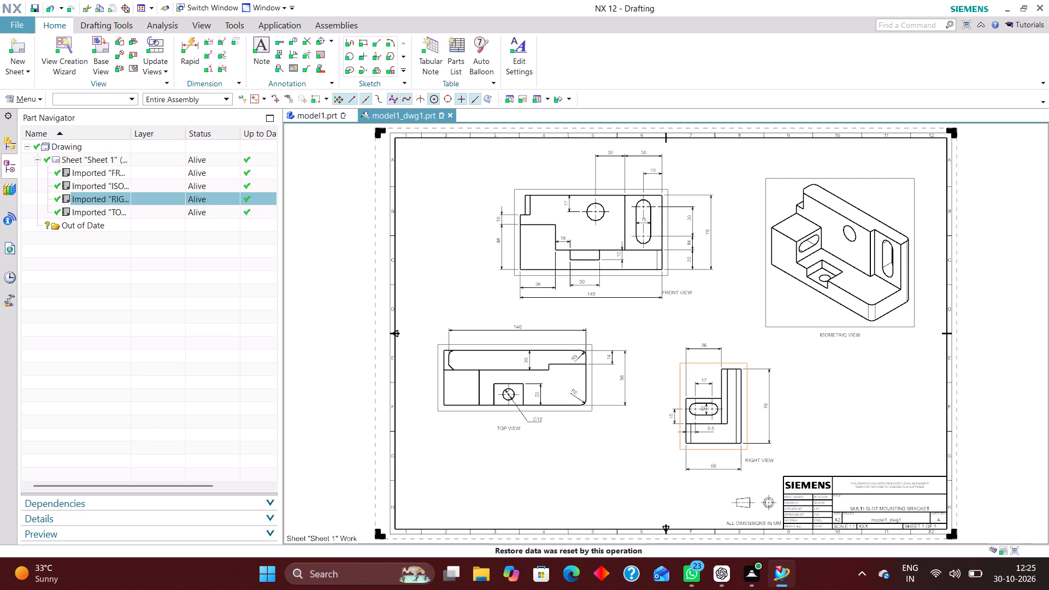
Select all the dimensions on the sheet with the Dimension filter and assign them to layer 223.
{"action": "left_click", "coordinate": [880, 435]}
{"action": "left_click", "coordinate": [121, 93]}
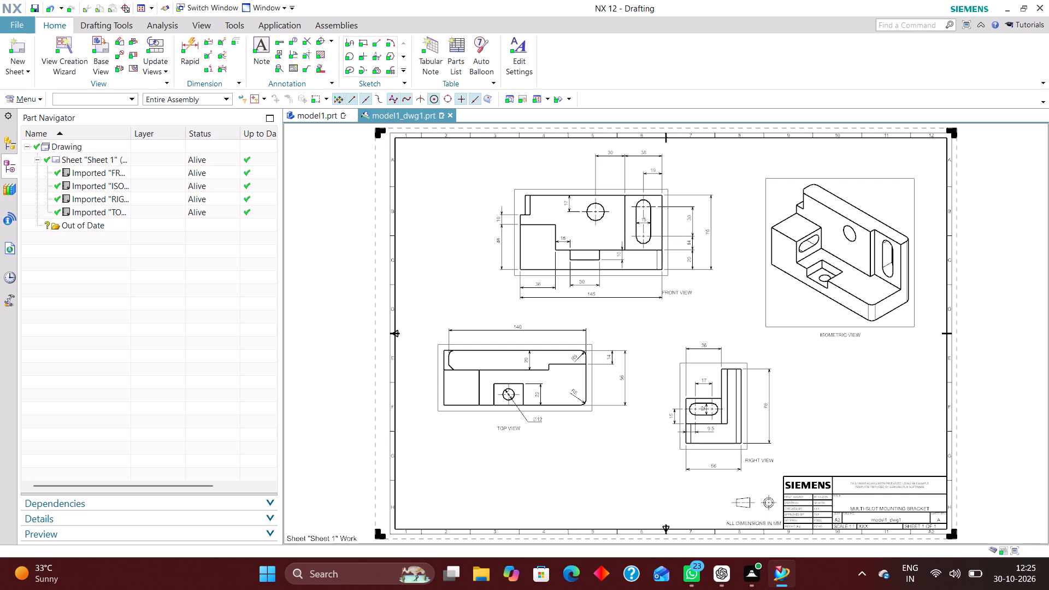
{"action": "left_click", "coordinate": [116, 99]}
{"action": "left_click", "coordinate": [80, 145]}
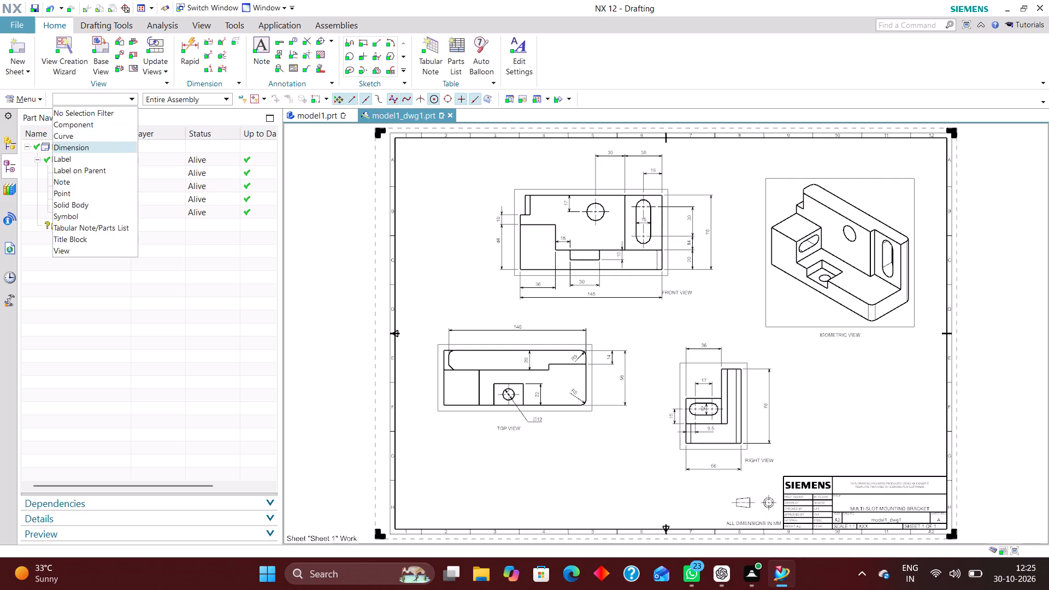
{"action": "key", "text": "ctrl+a"}
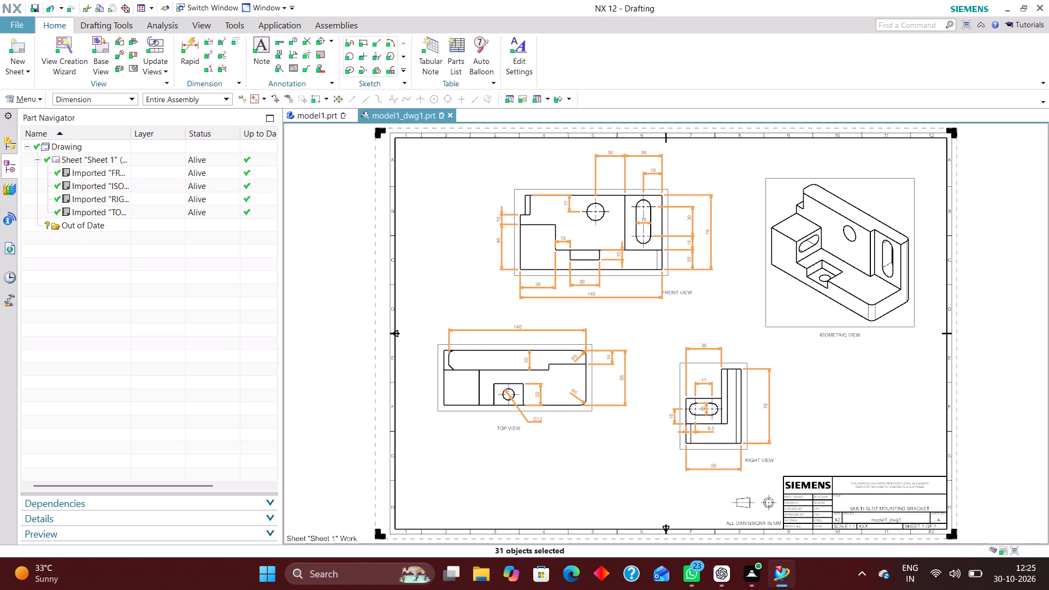
{"action": "key", "text": "ctrl+j"}
{"action": "type", "text": "223"}
{"action": "key", "text": "Return"}
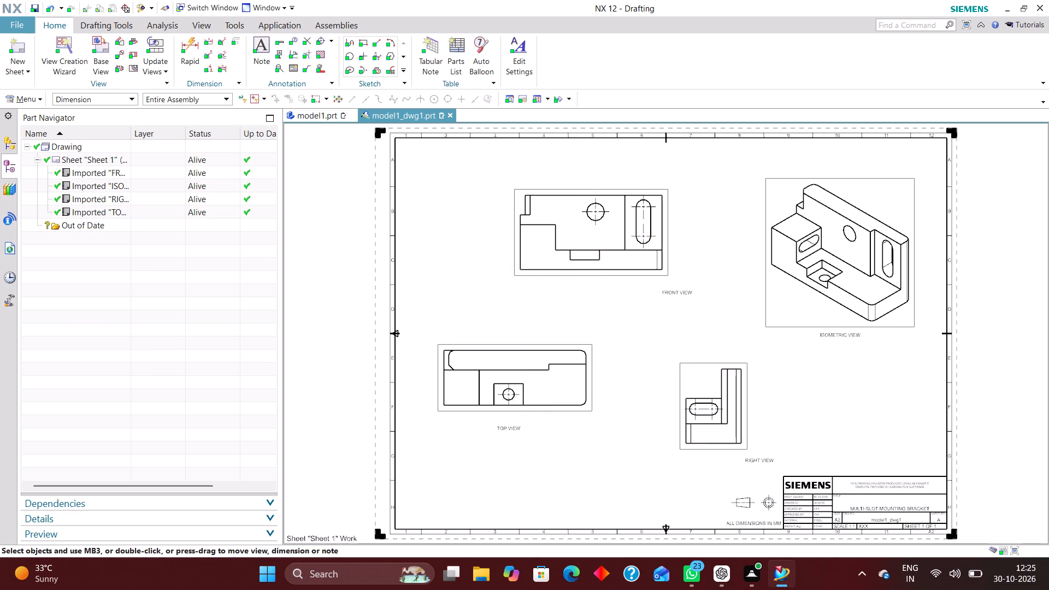
Select all the notes on the sheet with the Note filter and assign them to layer 224.
{"action": "left_click", "coordinate": [99, 92]}
{"action": "left_click", "coordinate": [98, 97]}
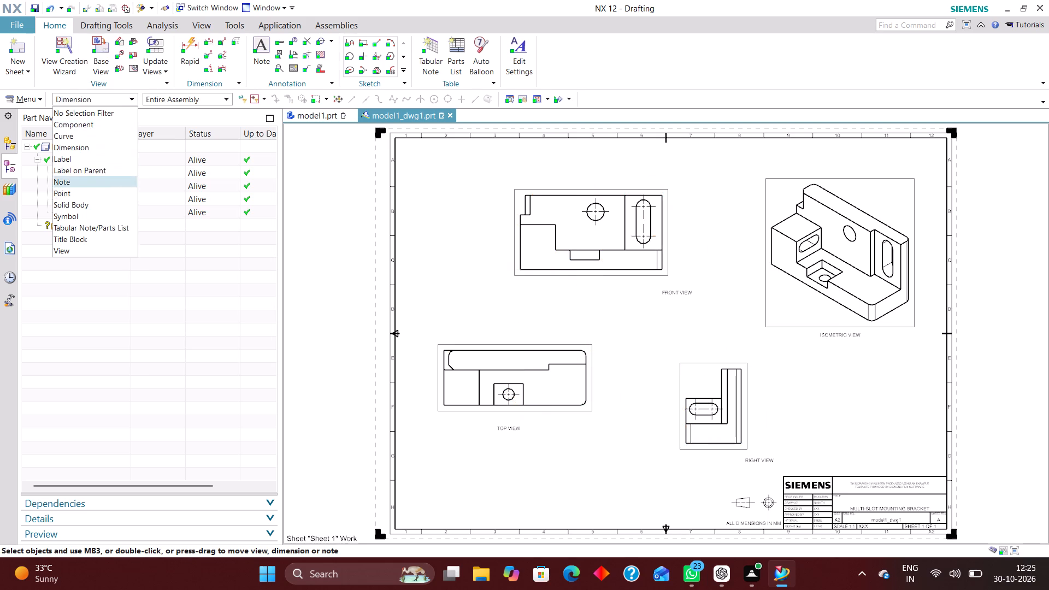
{"action": "left_click", "coordinate": [75, 183]}
{"action": "key", "text": "ctrl+a"}
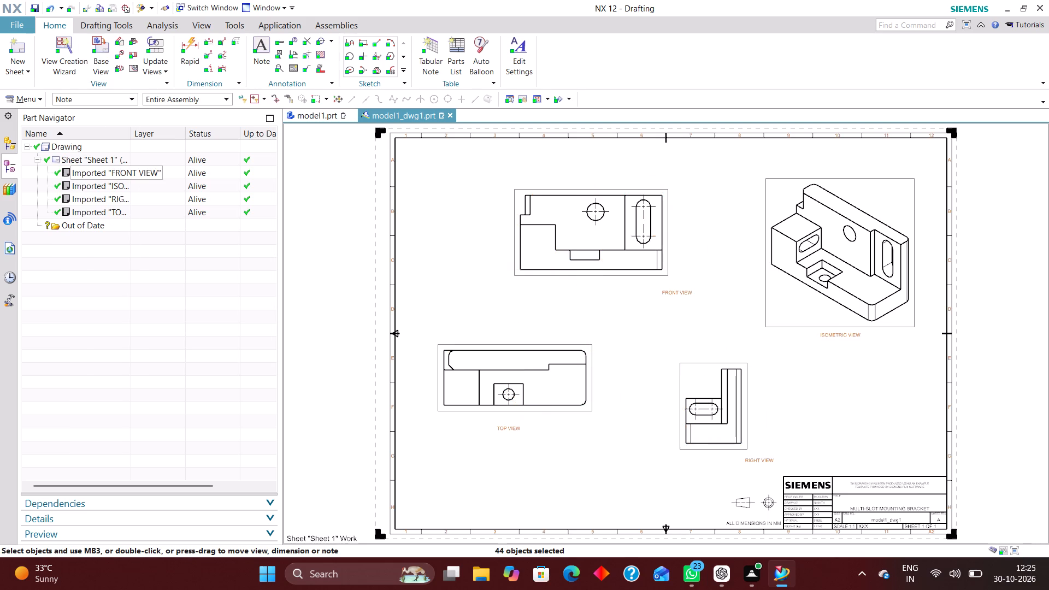
{"action": "key", "text": "ctrl+j"}
{"action": "type", "text": "224"}
{"action": "key", "text": "Return"}
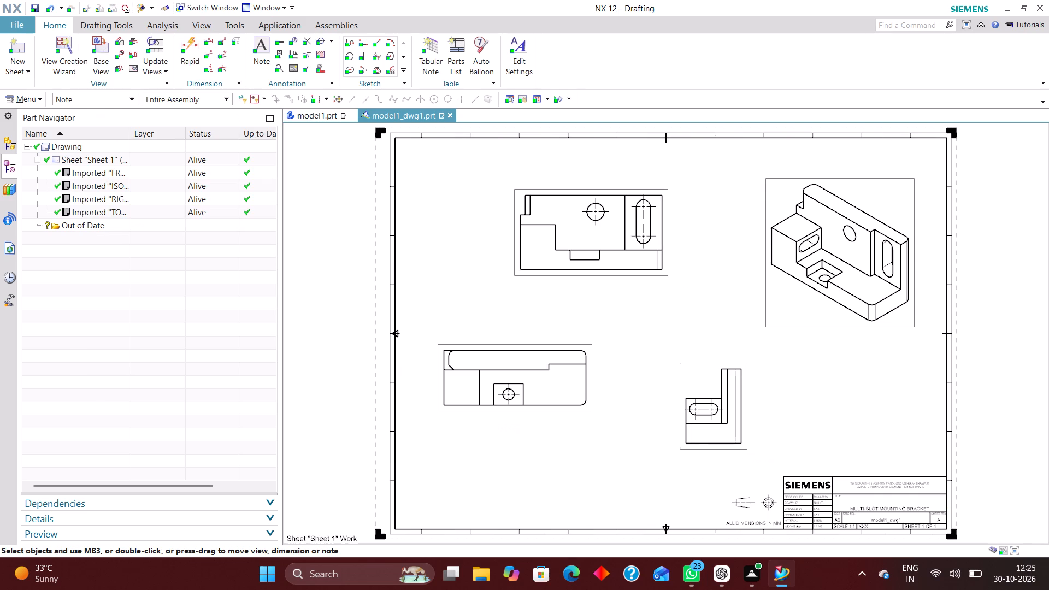
Select all the symbols on the sheet, including the centre marks, with the Symbol filter and assign them to layer 225.
{"action": "left_click", "coordinate": [75, 97]}
{"action": "left_click", "coordinate": [72, 217]}
{"action": "key", "text": "ctrl+a"}
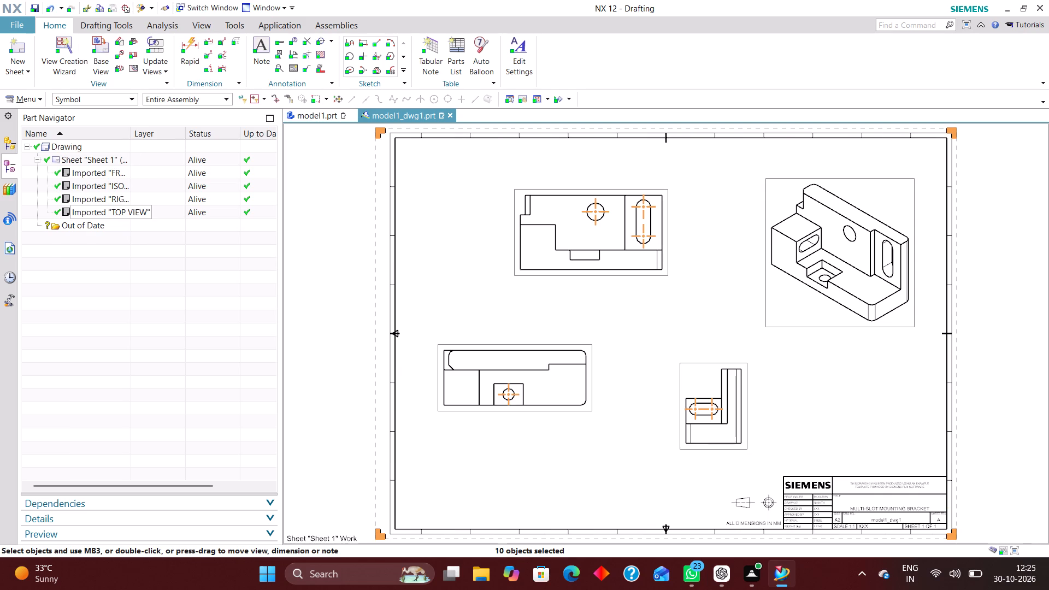
{"action": "key", "text": "ctrl+j"}
{"action": "type", "text": "225"}
{"action": "key", "text": "Return"}
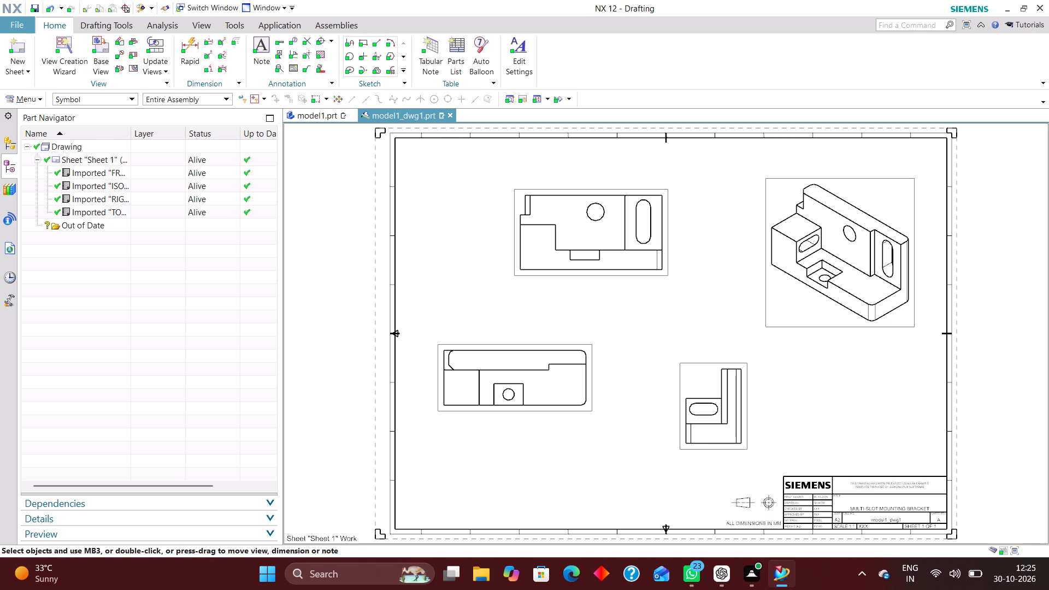
Make every layer in the ALL category visible in the layer settings.
{"action": "key", "text": "ctrl+l"}
{"action": "left_click", "coordinate": [99, 181]}
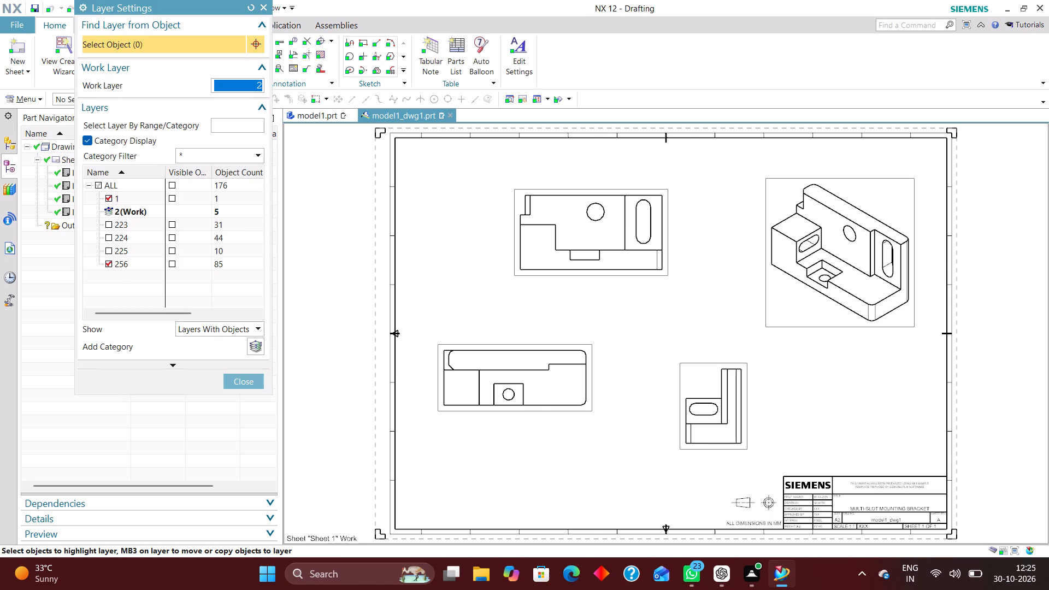
{"action": "left_click", "coordinate": [169, 180]}
{"action": "left_click", "coordinate": [246, 375]}
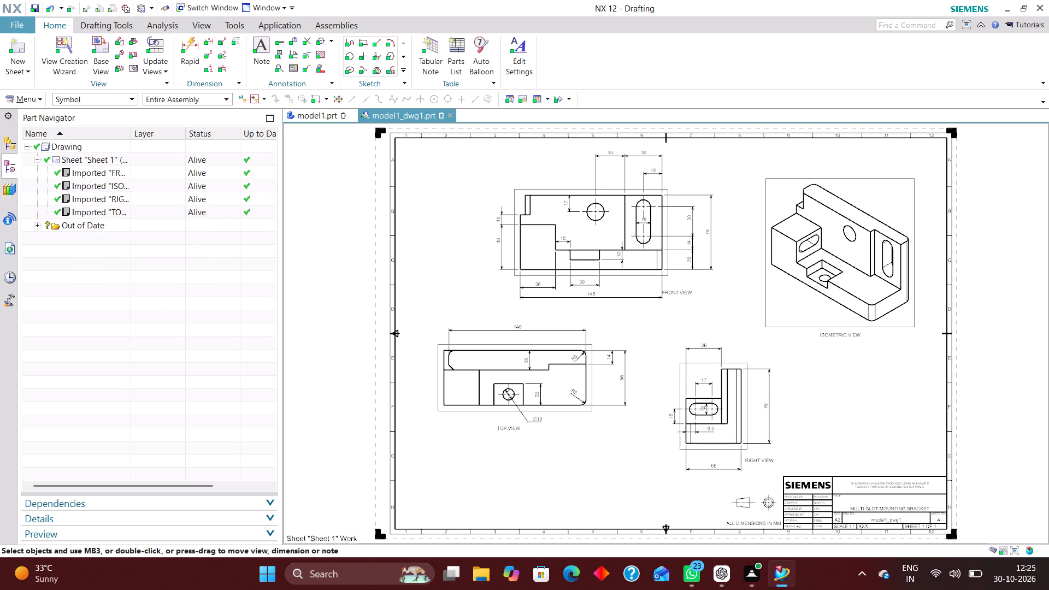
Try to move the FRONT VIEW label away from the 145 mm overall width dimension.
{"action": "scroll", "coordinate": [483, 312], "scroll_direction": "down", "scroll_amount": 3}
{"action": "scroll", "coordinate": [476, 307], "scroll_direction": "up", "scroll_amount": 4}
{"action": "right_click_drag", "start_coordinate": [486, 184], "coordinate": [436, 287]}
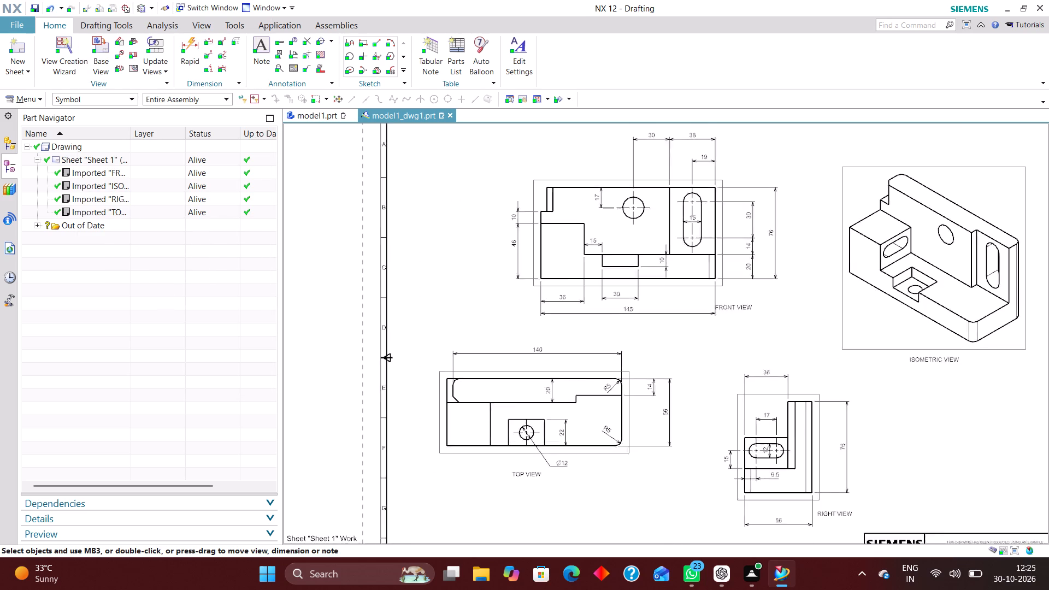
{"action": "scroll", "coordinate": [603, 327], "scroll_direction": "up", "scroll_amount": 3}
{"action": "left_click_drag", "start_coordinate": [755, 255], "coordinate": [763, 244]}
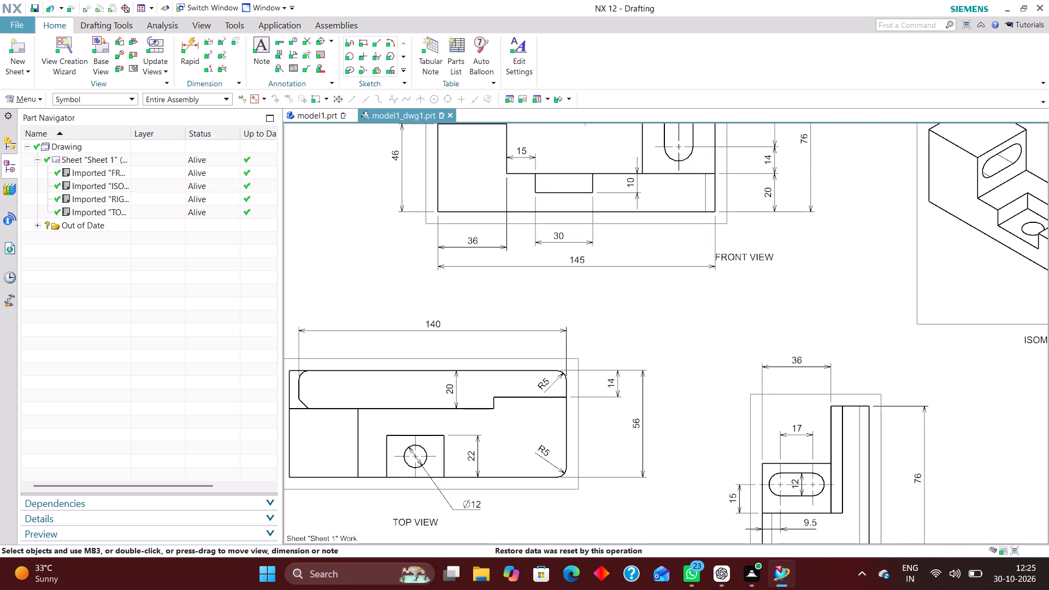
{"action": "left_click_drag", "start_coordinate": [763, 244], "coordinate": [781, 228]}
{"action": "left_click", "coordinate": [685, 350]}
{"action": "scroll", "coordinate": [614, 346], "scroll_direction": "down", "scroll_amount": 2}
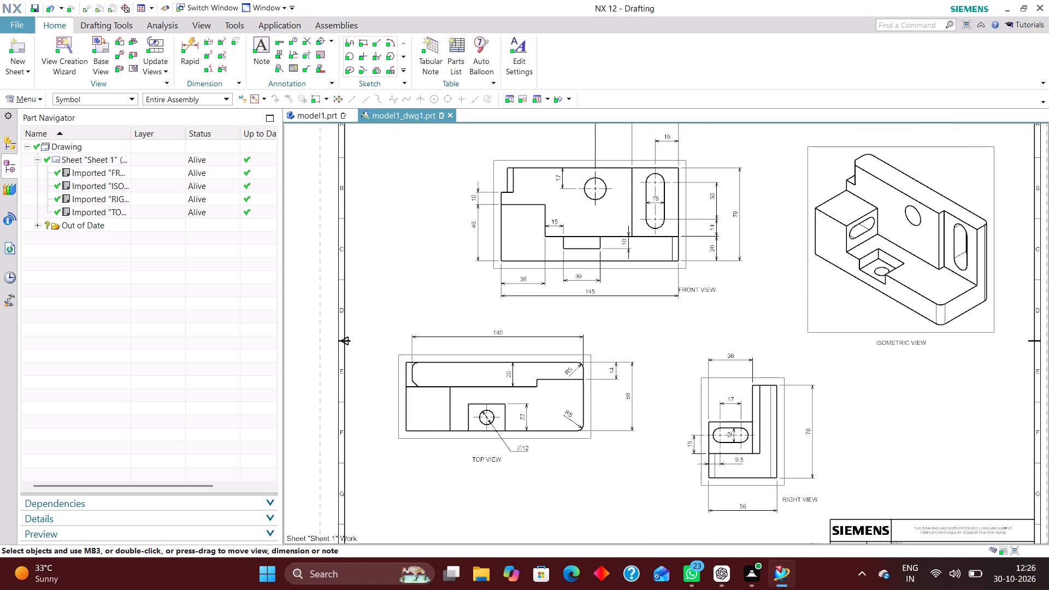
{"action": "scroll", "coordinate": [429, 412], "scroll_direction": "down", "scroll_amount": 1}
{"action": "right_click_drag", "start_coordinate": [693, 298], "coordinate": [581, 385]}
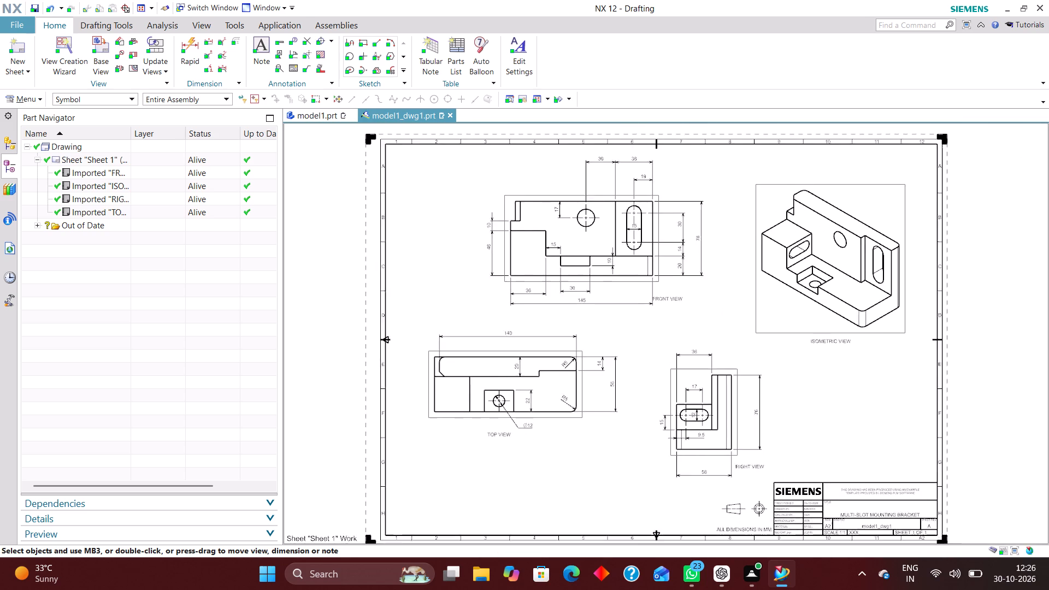